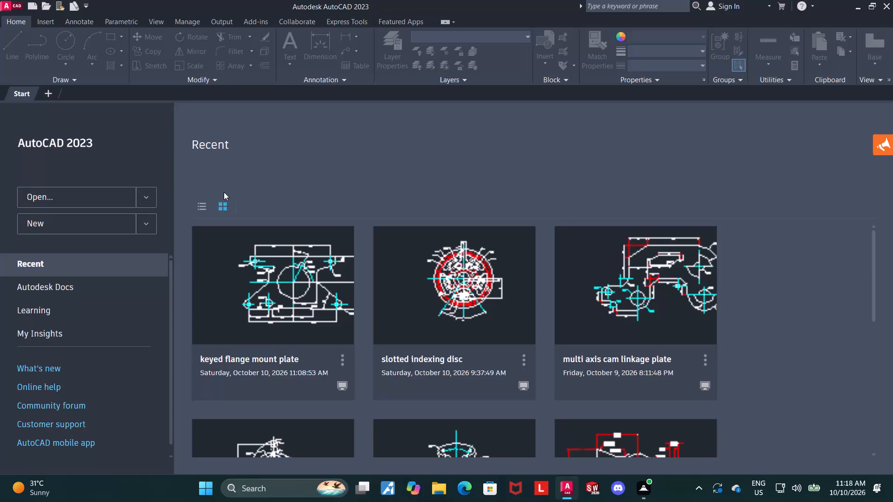
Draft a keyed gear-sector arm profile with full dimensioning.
Create a new drawing from the acad.dwt template.
left_click(76, 216)
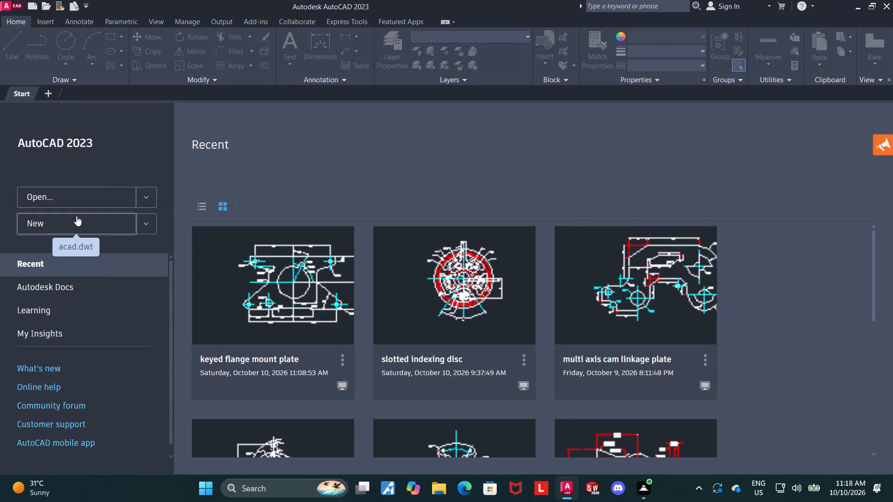
Turn on command logging for the drawing with LOGFILEON.
type("logfile")
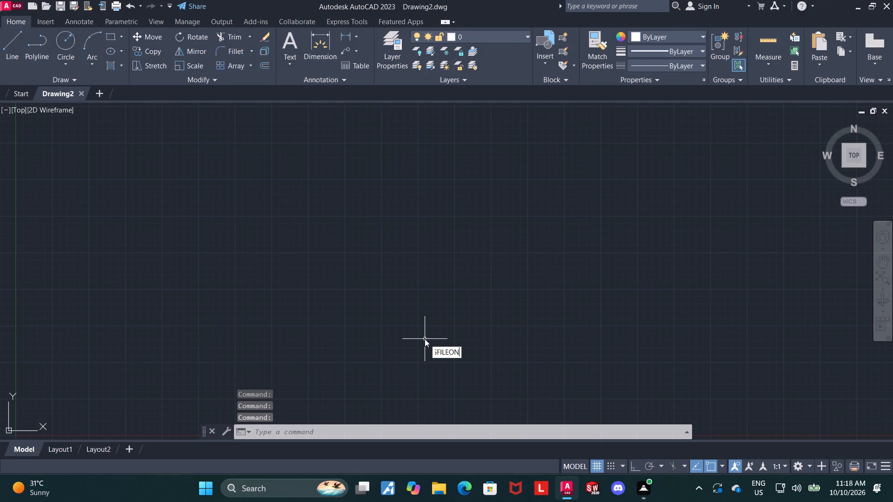
left_click(499, 365)
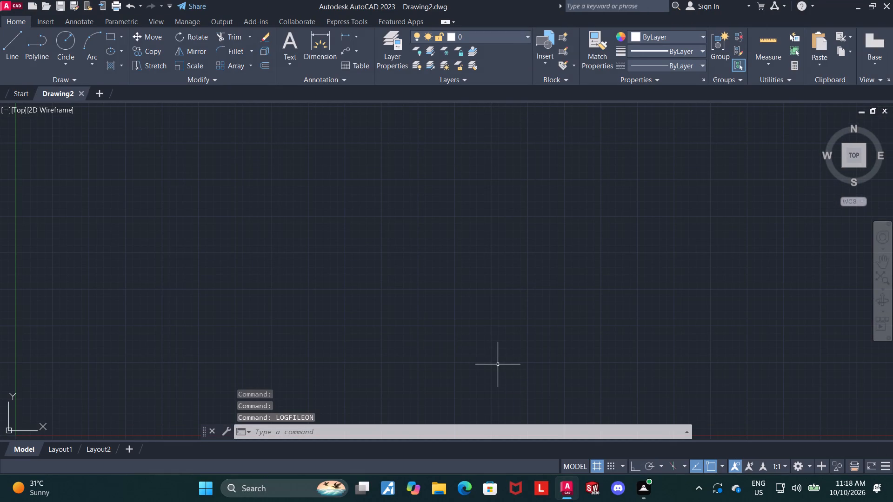
key("Return")
key("Return")
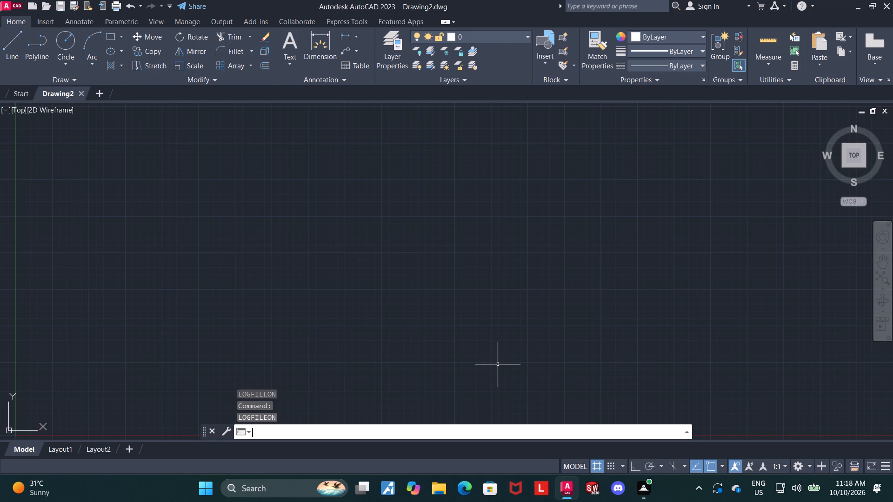
Set the model space limits from 0,0 to 100,100.
type("limits")
key("Return")
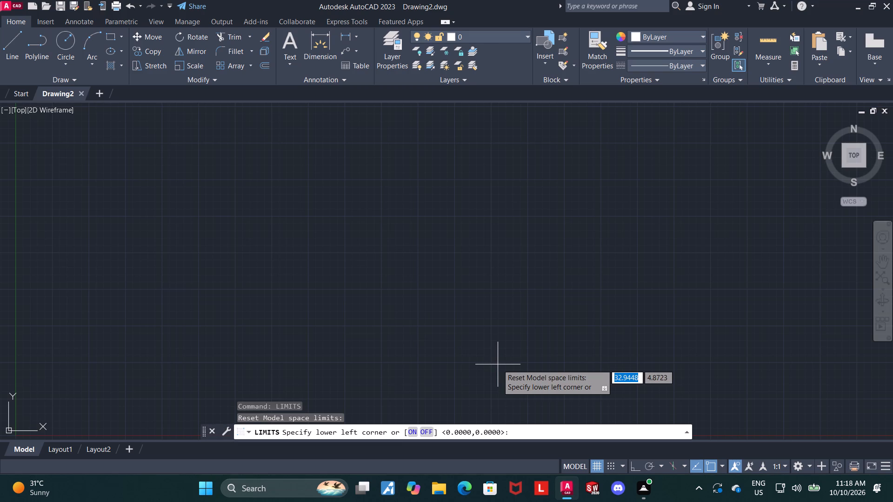
key("0")
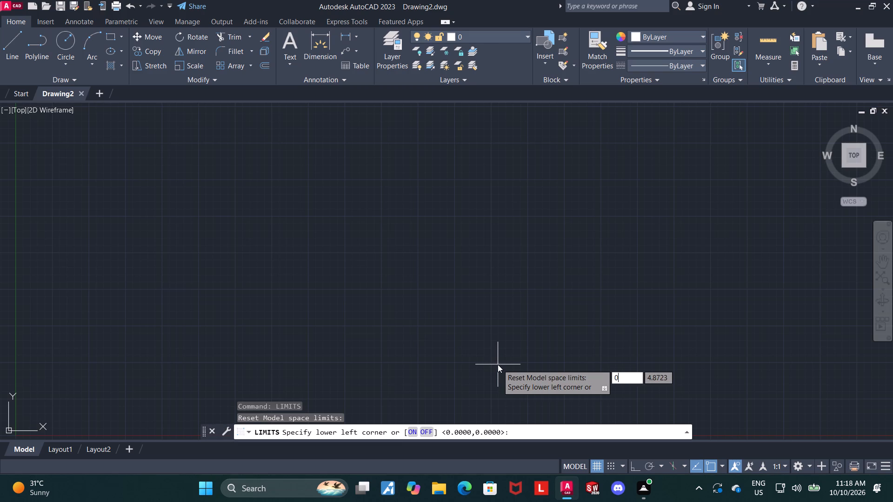
type(",0")
key("Return")
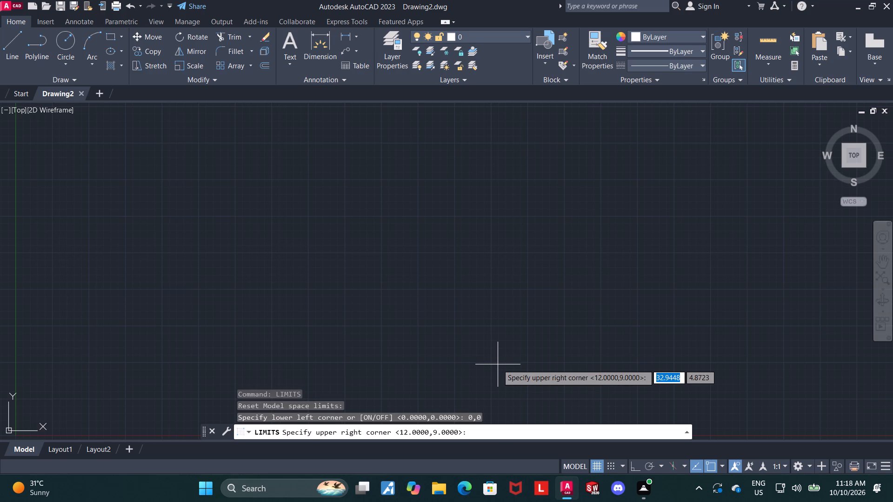
type("100,100")
key("Return")
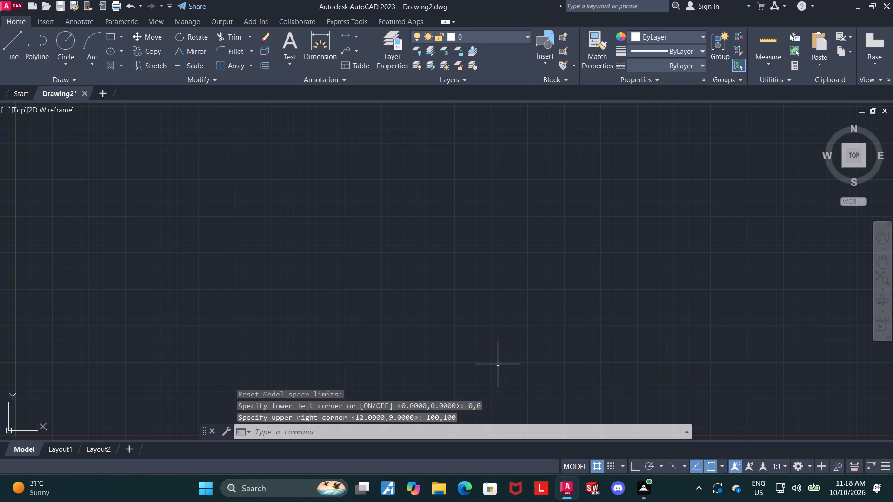
Draw a circle of diameter 60 centred at about (295, 150), up and to the right of the origin.
scroll(498, 364, "down", 3)
scroll(632, 297, "up", 1)
middle_click_drag(631, 297, 462, 316)
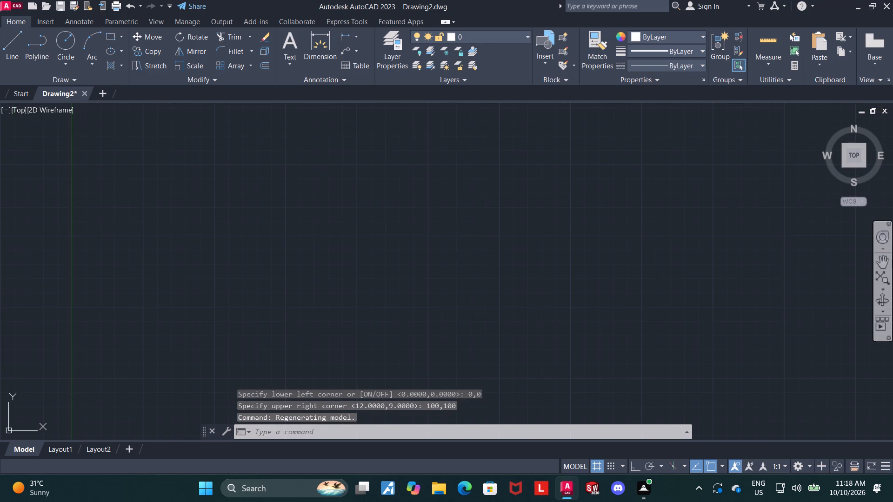
left_click(885, 258)
left_click_drag(626, 257, 457, 277)
scroll(456, 277, "down", 3)
middle_click_drag(534, 281, 355, 304)
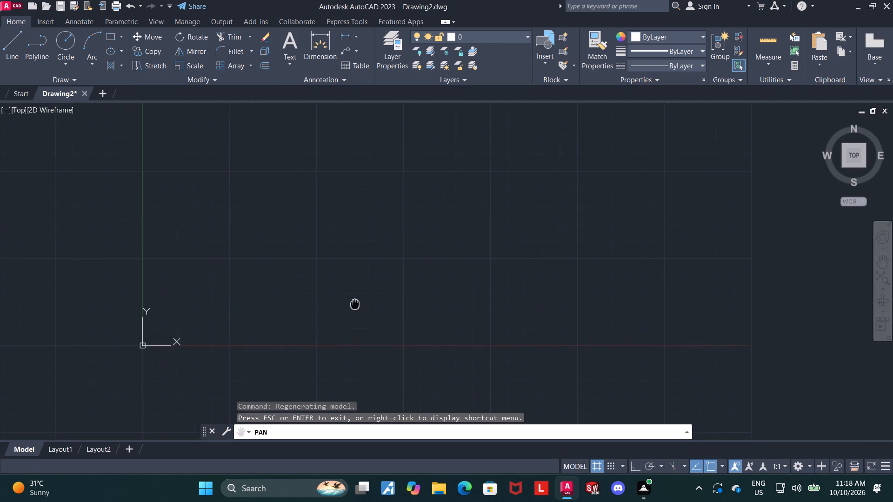
middle_click_drag(355, 304, 289, 335)
middle_click_drag(436, 302, 415, 313)
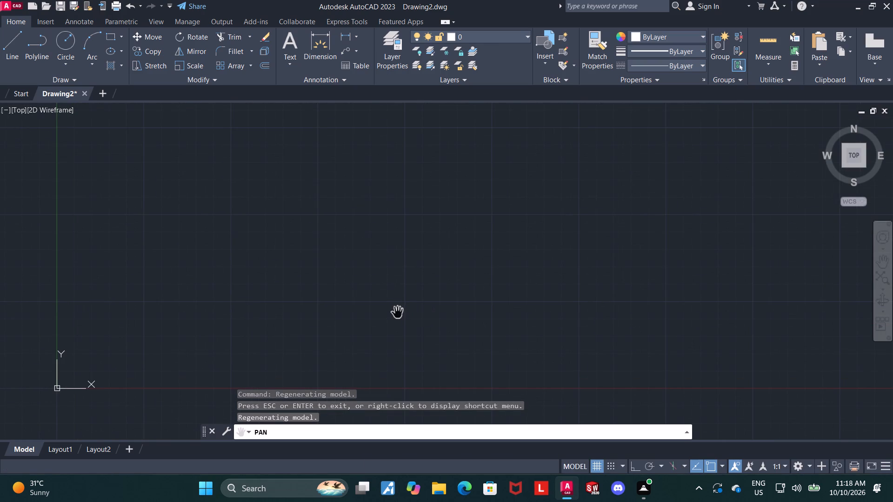
key("Escape")
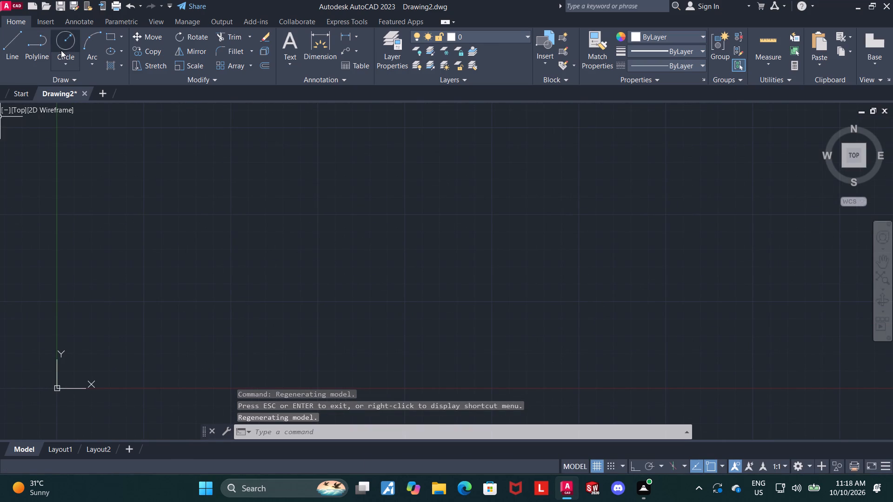
left_click(61, 50)
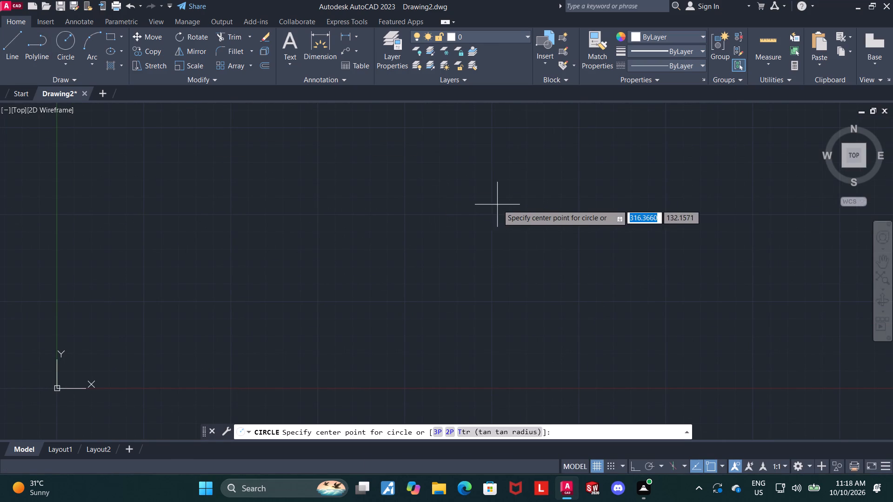
left_click(467, 180)
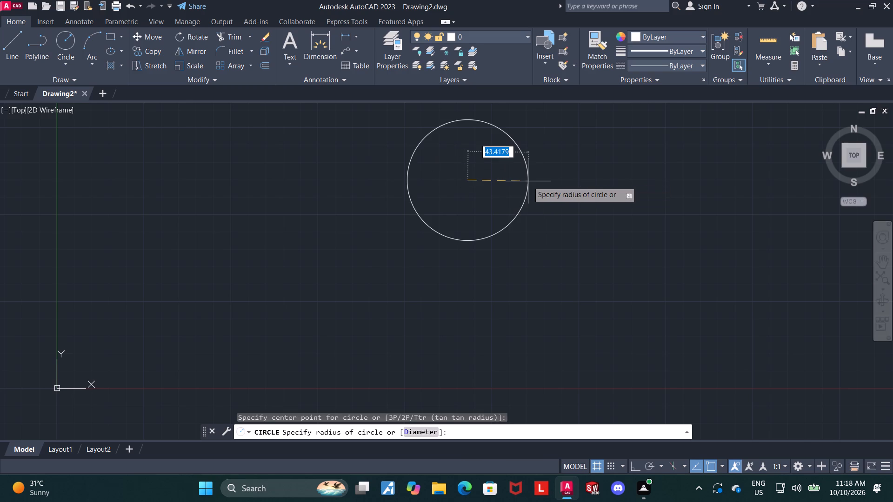
key("d")
key("Return")
type("60")
key("Return")
key("Escape")
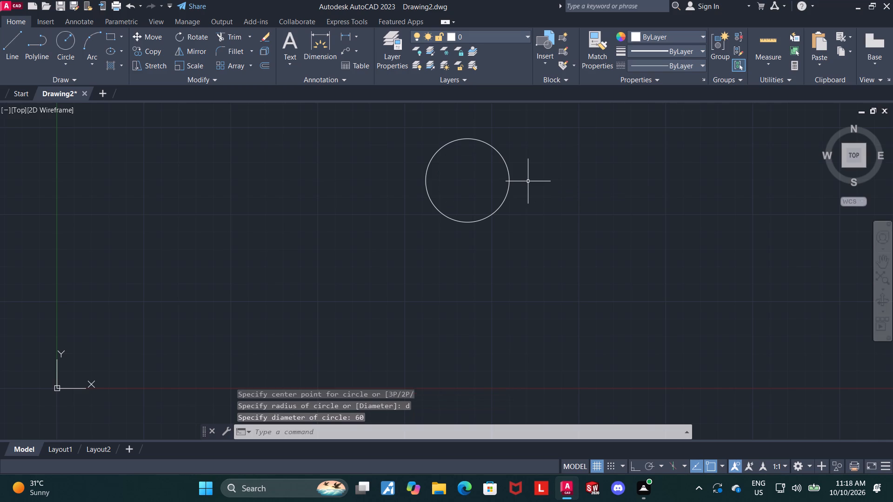
Move the 60-diameter circle by its centre grip, farther up and right, to about (479, 373).
scroll(471, 211, "down", 3)
scroll(579, 179, "up", 1)
middle_click_drag(578, 189, 557, 248)
scroll(281, 287, "up", 2)
scroll(573, 230, "down", 2)
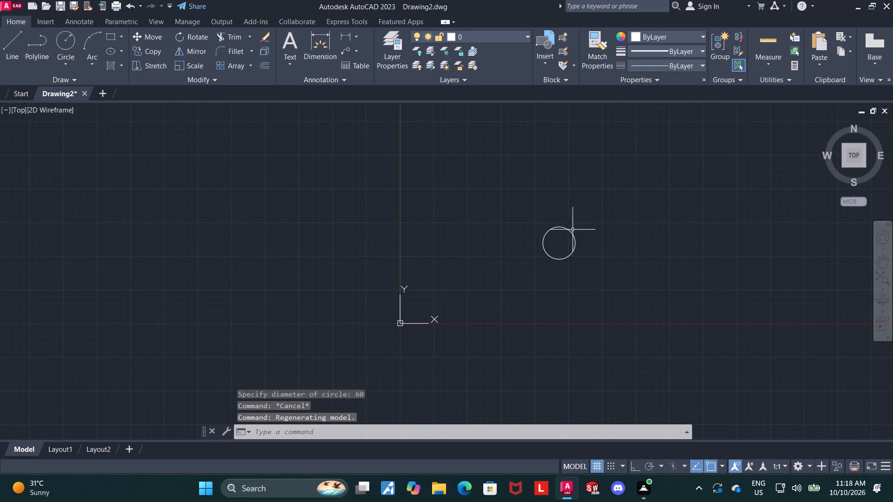
left_click(658, 208)
left_click(489, 282)
left_click(560, 244)
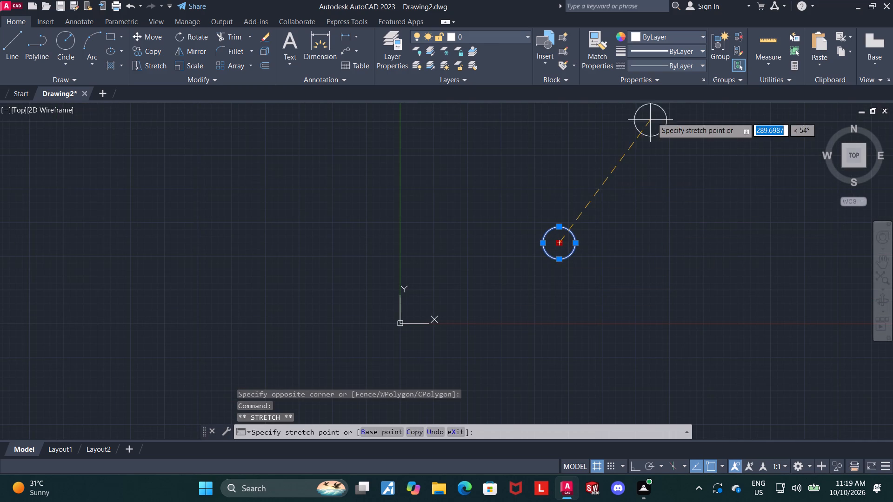
left_click(658, 122)
middle_click_drag(731, 138, 600, 226)
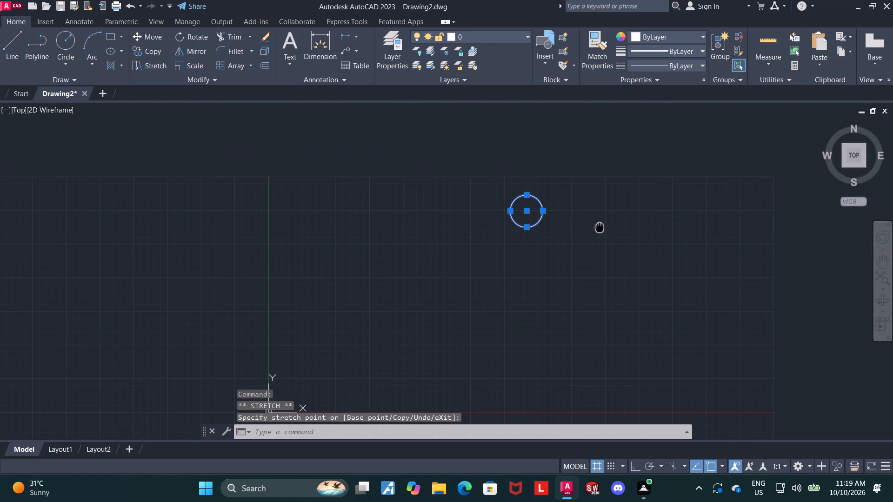
middle_click_drag(600, 226, 598, 227)
scroll(613, 219, "down", 1)
middle_click_drag(660, 216, 493, 270)
scroll(360, 328, "up", 1)
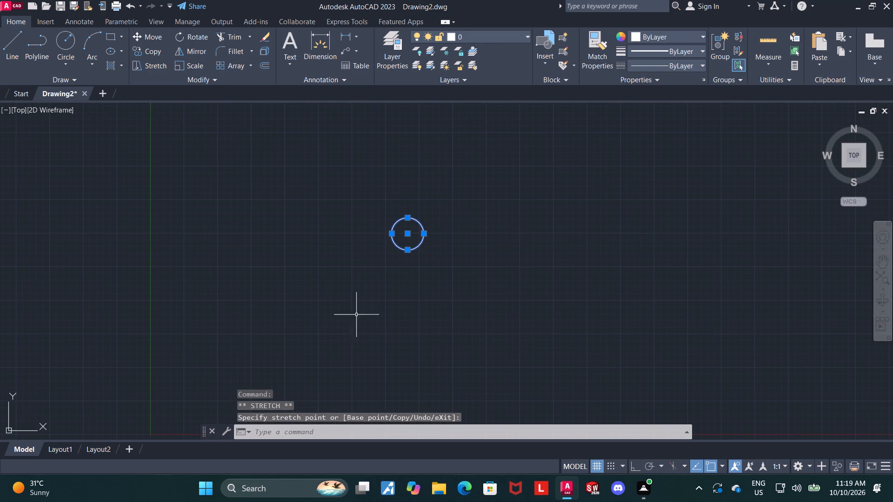
key("Escape")
With Ortho on, draw a horizontal line 100 long from the circle's centre towards the left.
scroll(312, 315, "up", 1)
scroll(378, 309, "down", 2)
middle_click_drag(436, 281, 436, 310)
scroll(432, 301, "up", 2)
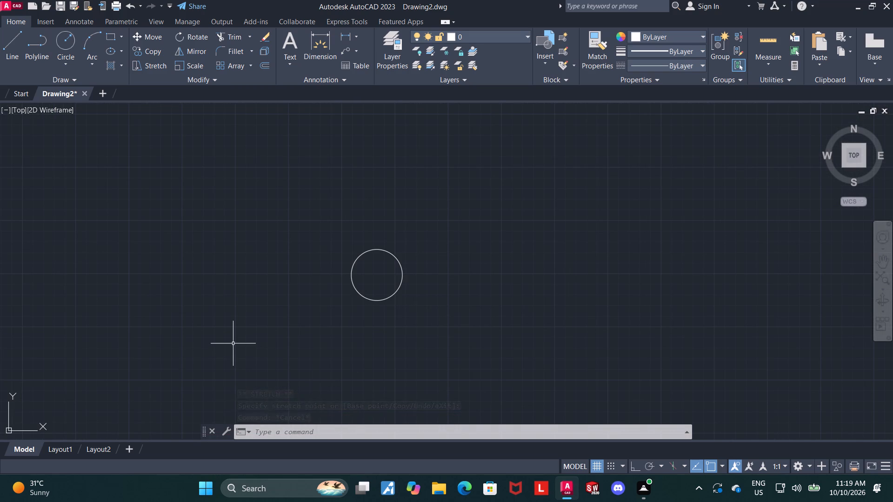
left_click(19, 37)
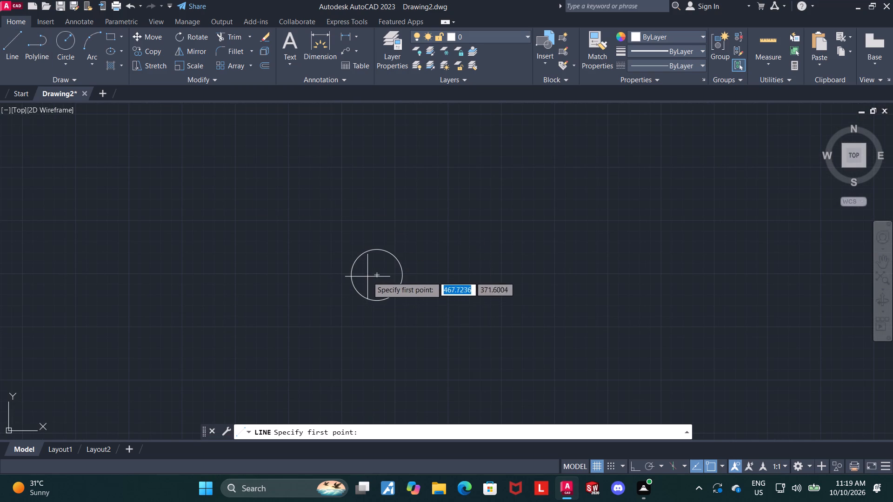
left_click(376, 272)
key("F8")
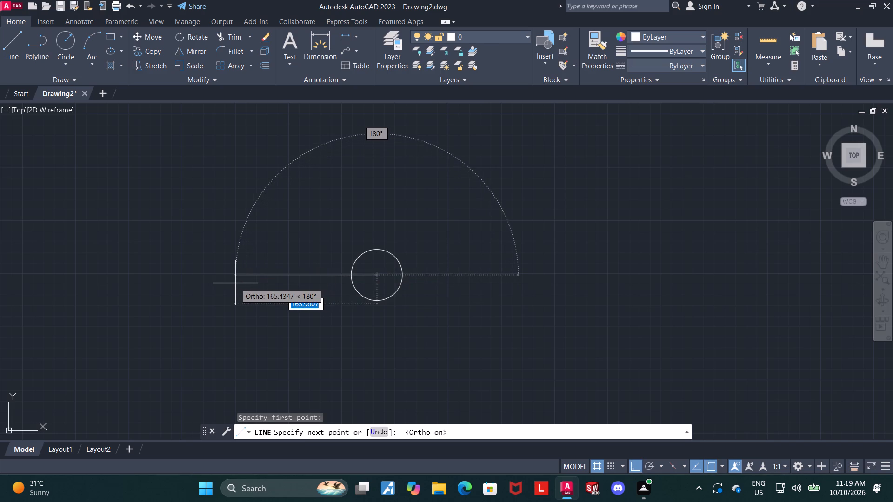
key("1")
type("00")
key("Return")
key("Escape")
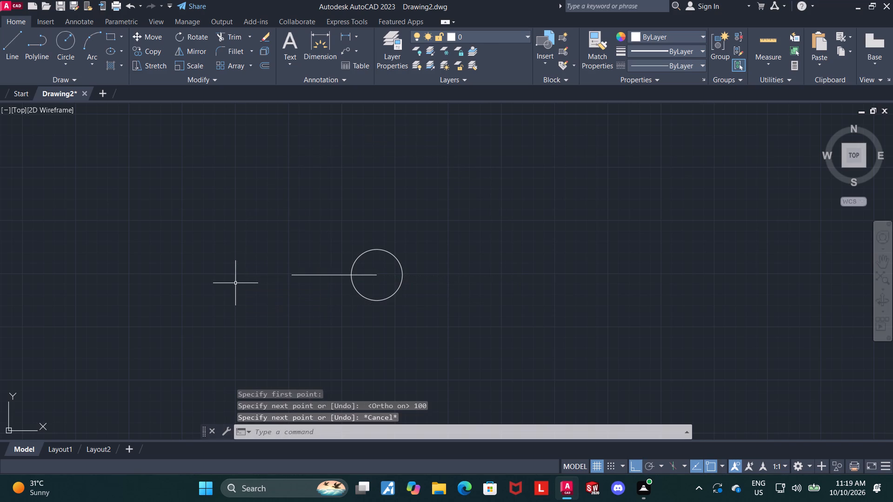
key("Escape")
Draw a circle of radius 15 centred on the left end of the horizontal line.
left_click(69, 44)
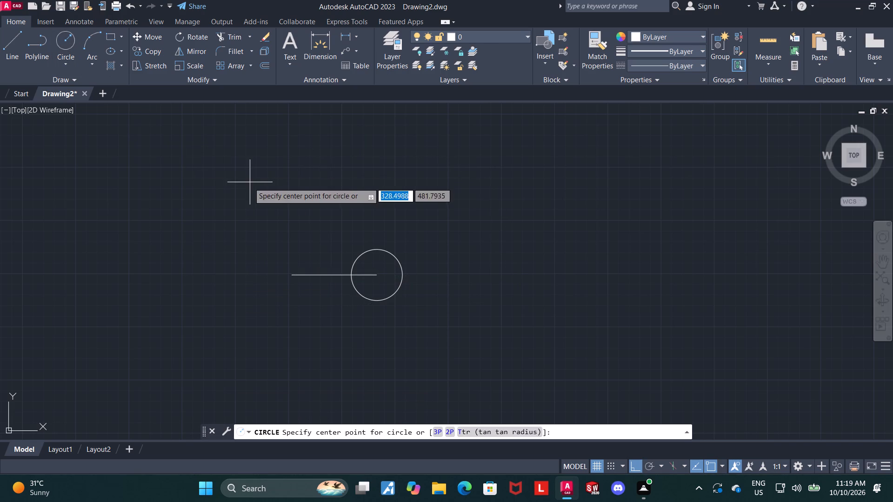
scroll(250, 211, "up", 1)
scroll(313, 313, "up", 2)
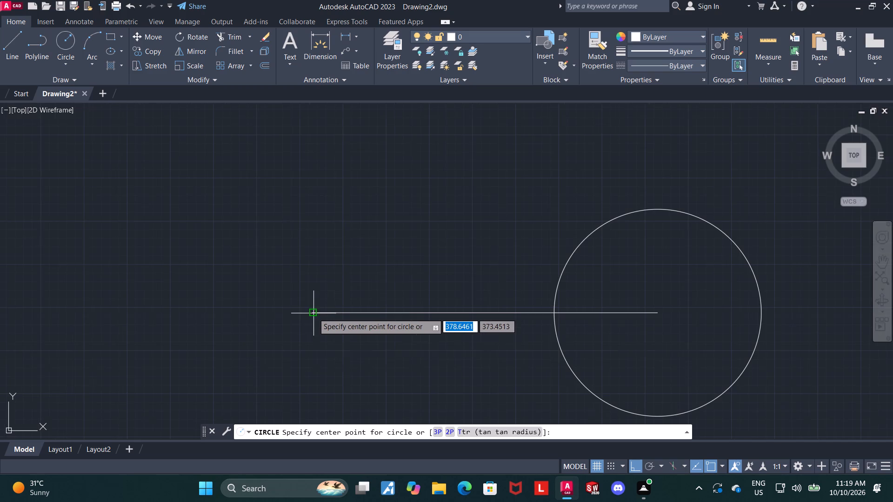
left_click(311, 313)
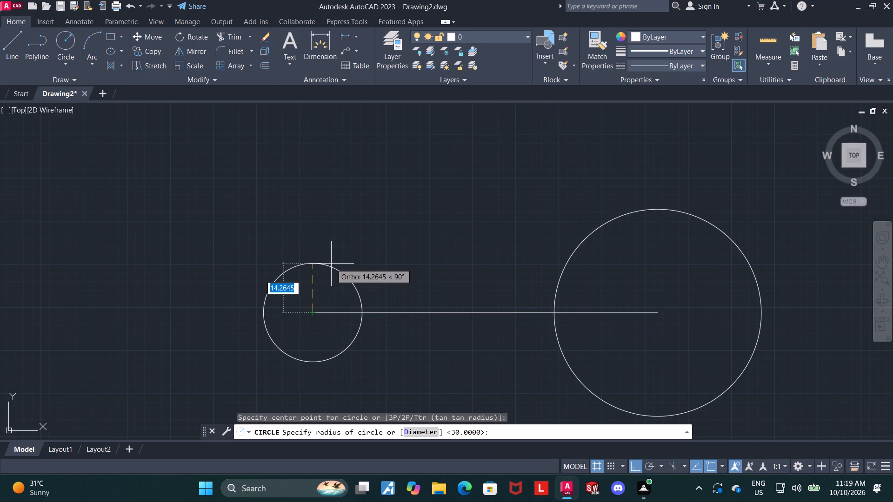
type("15")
key("Return")
key("Escape")
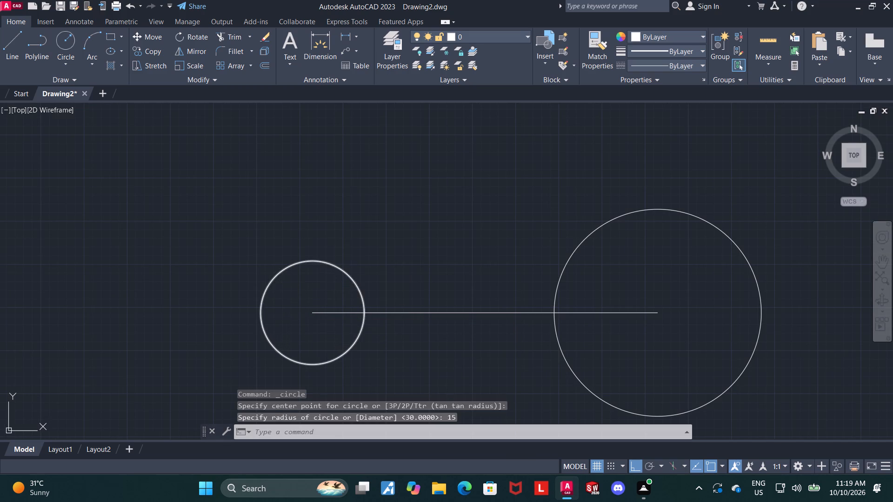
key("Escape")
Draw a concentric circle of diameter 12 inside the radius 15 circle.
left_click(71, 40)
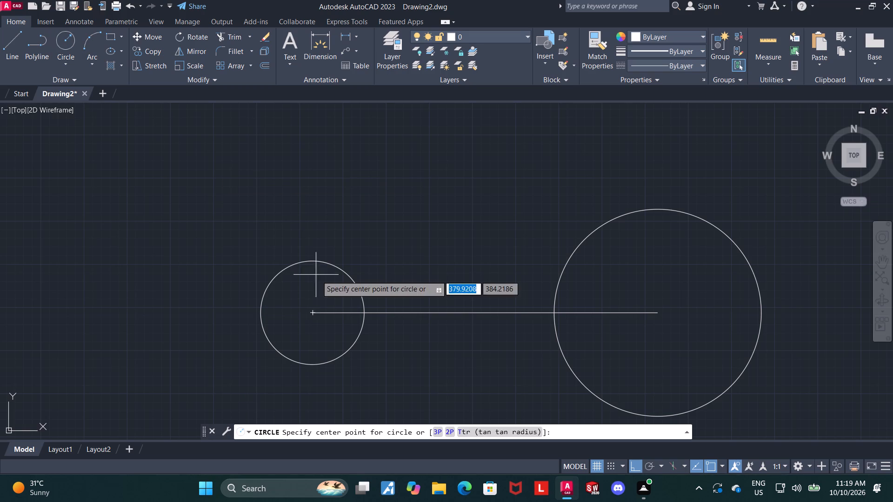
left_click(312, 315)
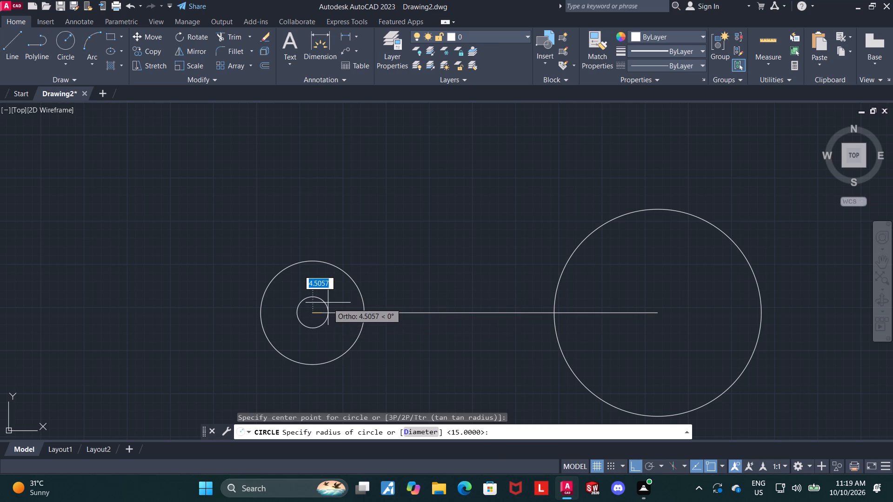
key("d")
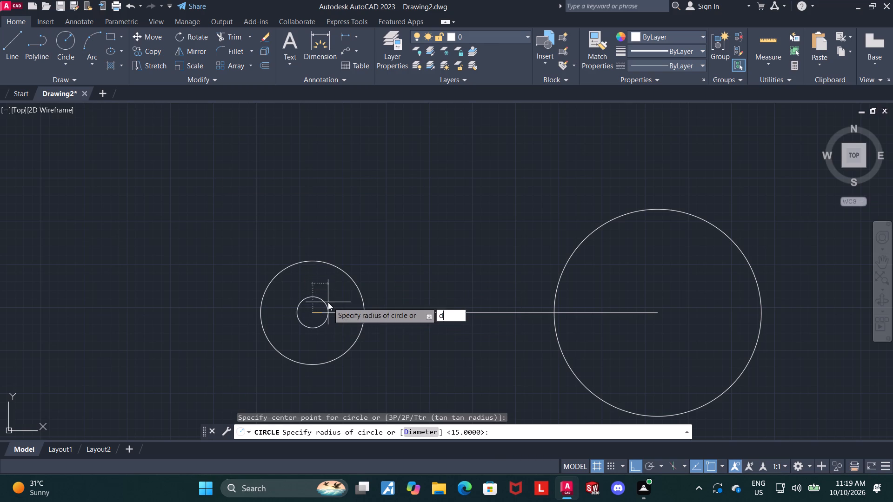
key("Return")
type("12")
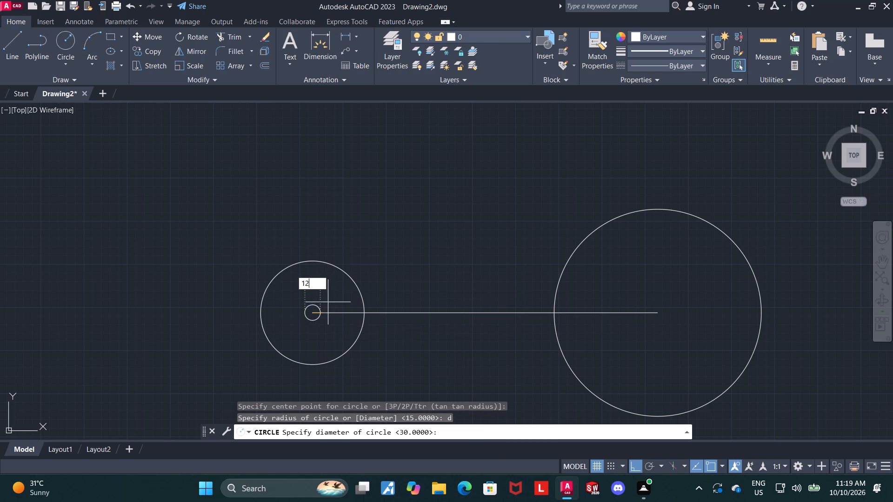
key("Return")
key("Escape")
key("Escape")
Draw a circle of diameter 30 centred on the right end of the horizontal line, concentric with the 60-diameter circle.
scroll(357, 325, "down", 1)
middle_click_drag(435, 365, 379, 342)
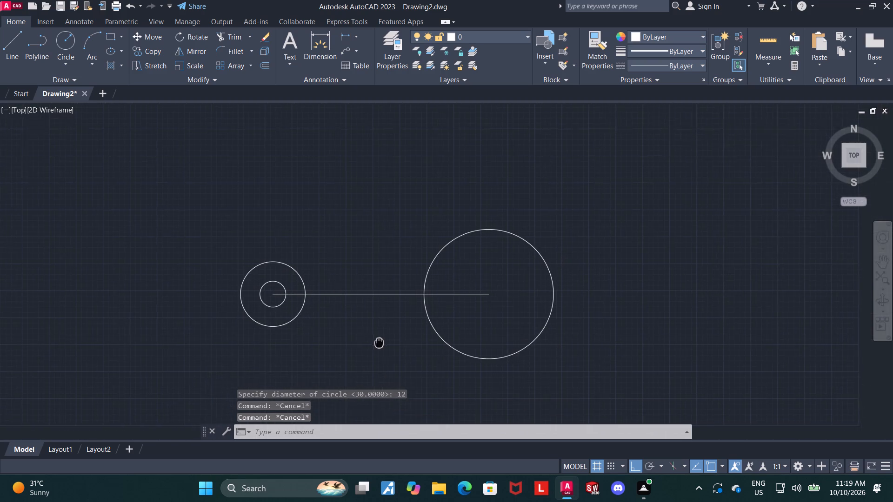
middle_click_drag(379, 342, 376, 339)
left_click(67, 43)
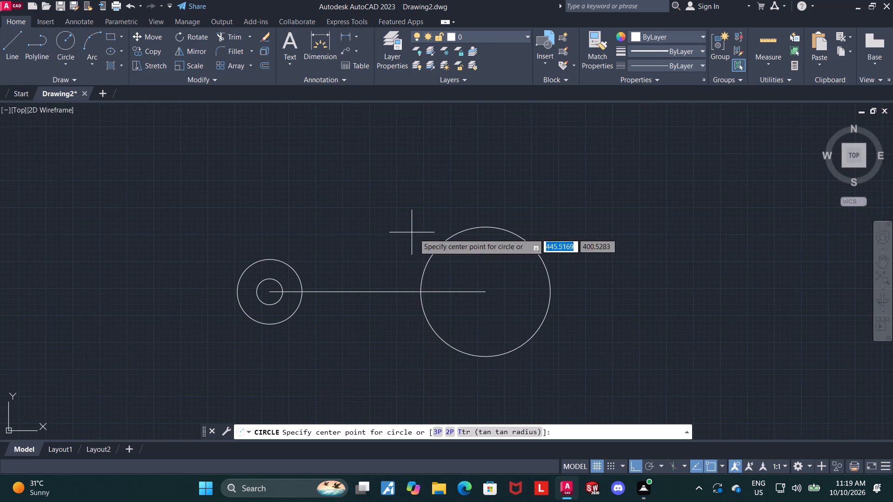
scroll(494, 291, "up", 2)
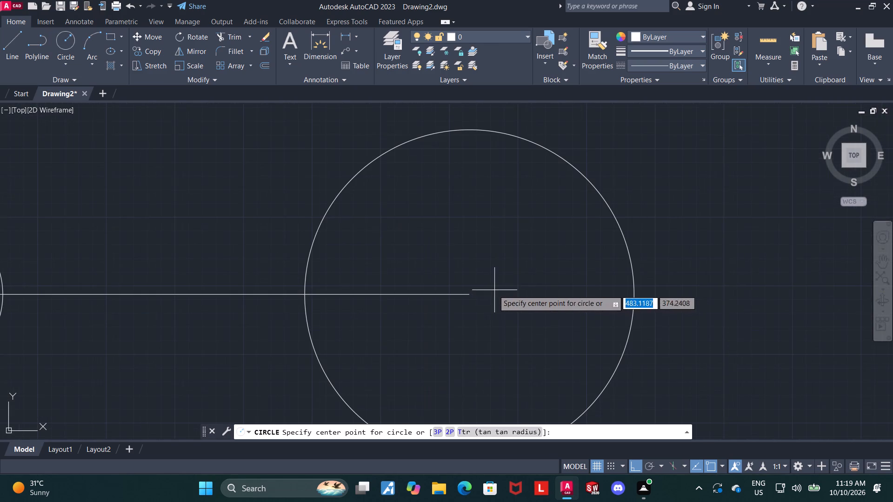
scroll(466, 294, "up", 2)
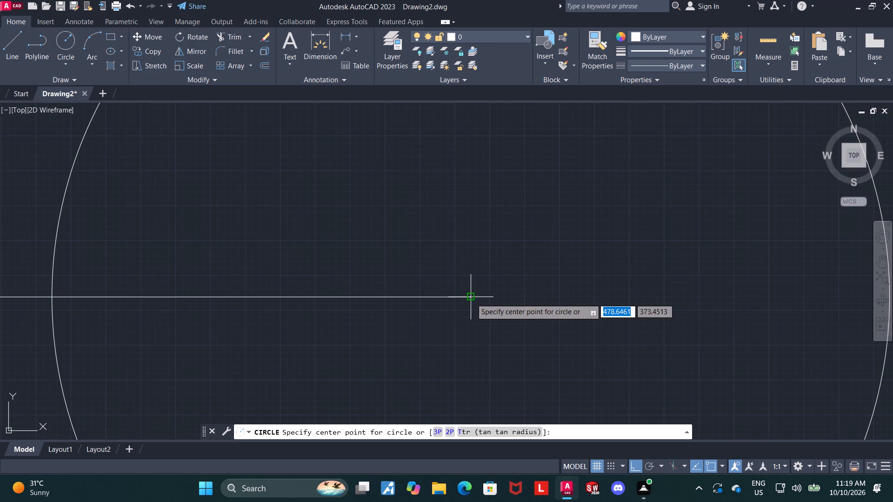
scroll(471, 298, "up", 5)
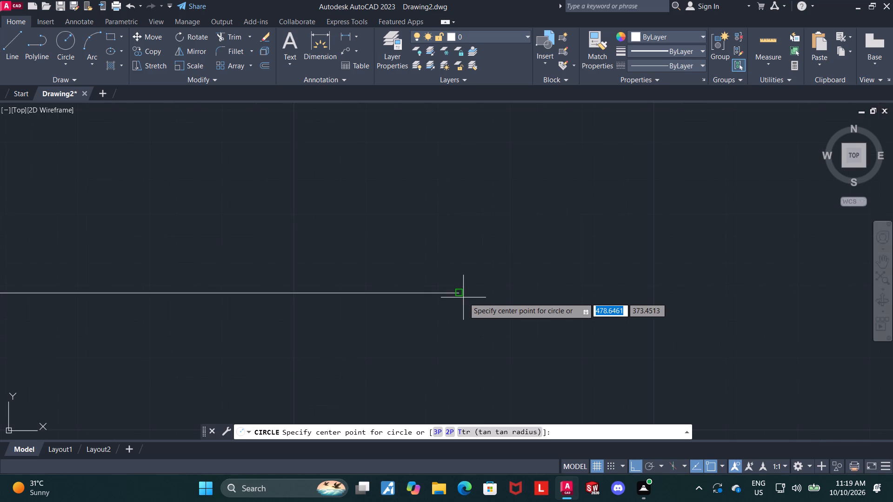
scroll(457, 292, "up", 4)
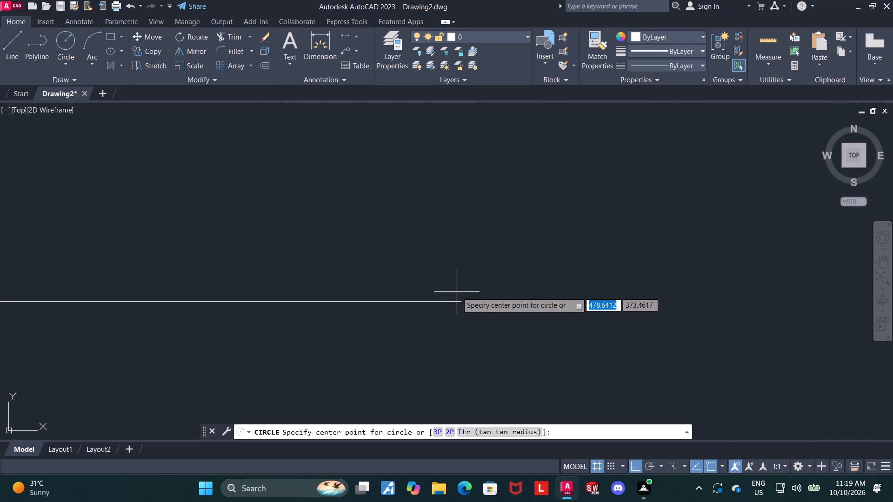
left_click(463, 304)
scroll(463, 304, "down", 11)
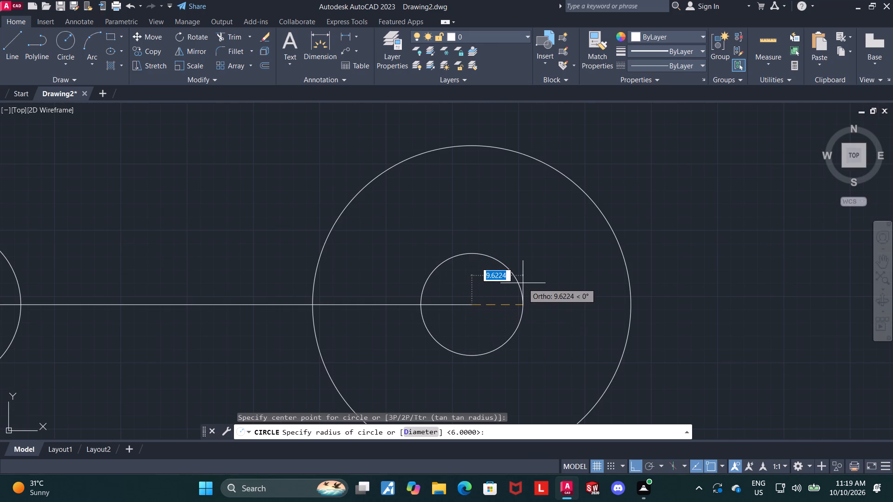
key("d")
key("Return")
type("30")
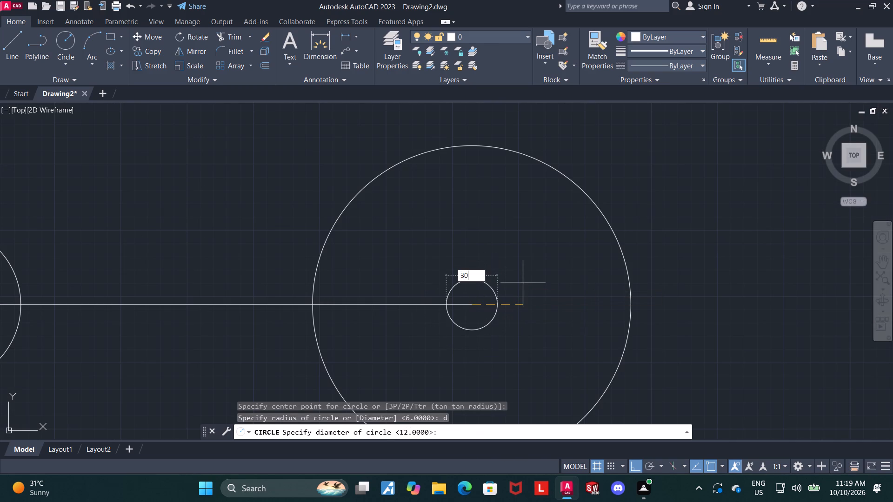
key("Return")
scroll(533, 284, "down", 1)
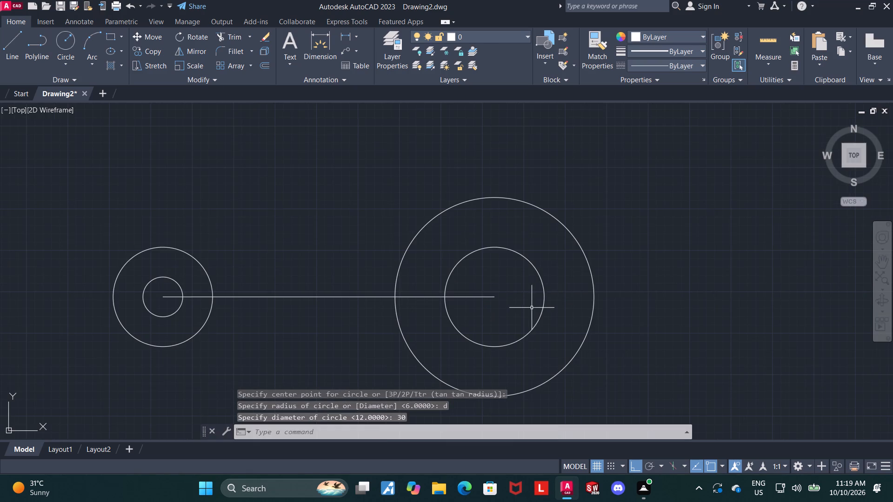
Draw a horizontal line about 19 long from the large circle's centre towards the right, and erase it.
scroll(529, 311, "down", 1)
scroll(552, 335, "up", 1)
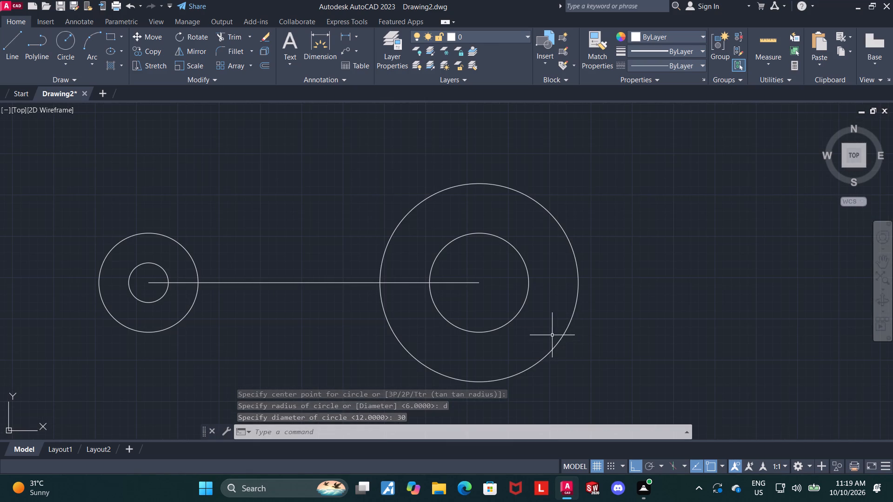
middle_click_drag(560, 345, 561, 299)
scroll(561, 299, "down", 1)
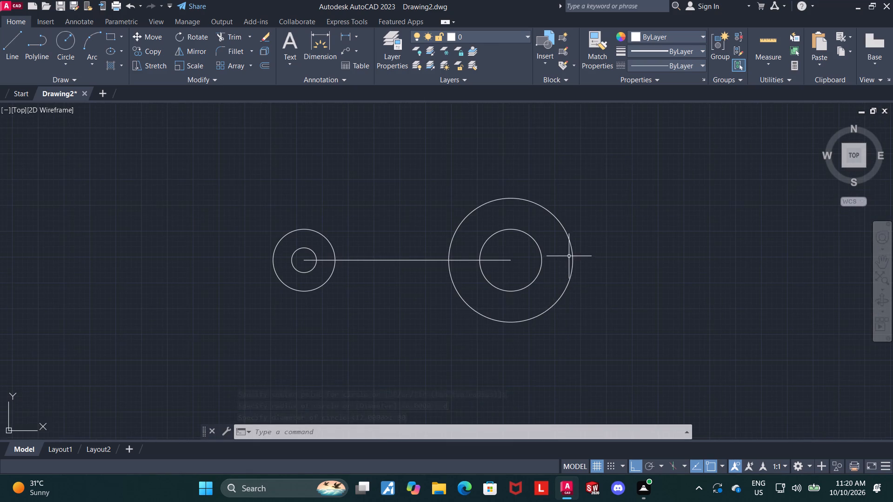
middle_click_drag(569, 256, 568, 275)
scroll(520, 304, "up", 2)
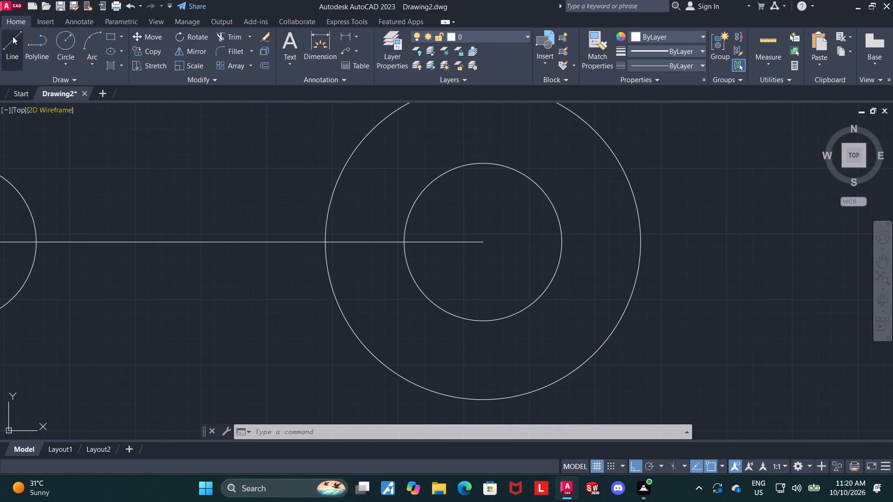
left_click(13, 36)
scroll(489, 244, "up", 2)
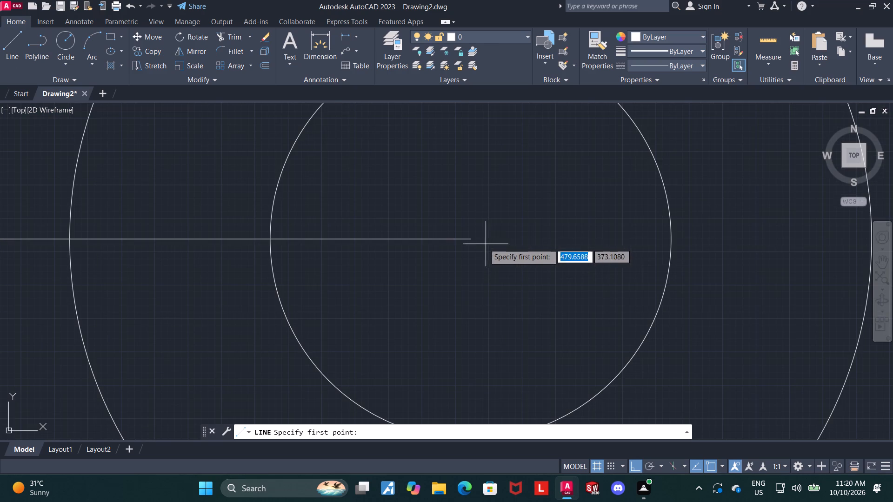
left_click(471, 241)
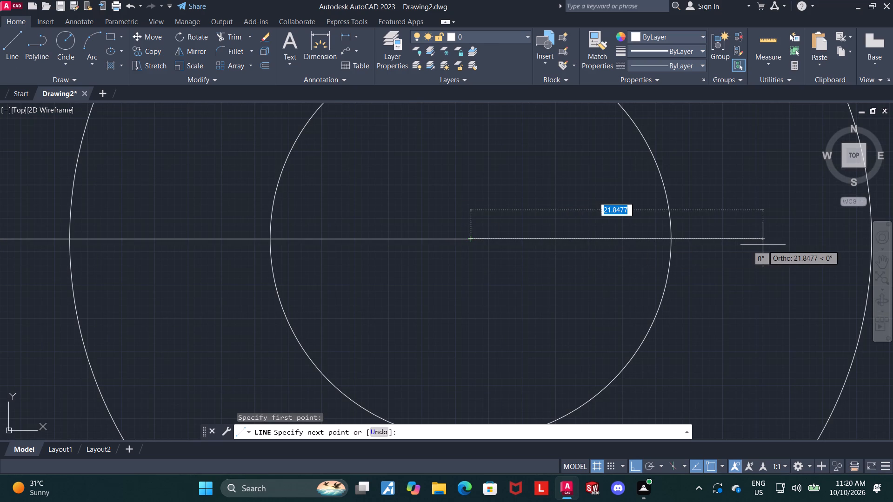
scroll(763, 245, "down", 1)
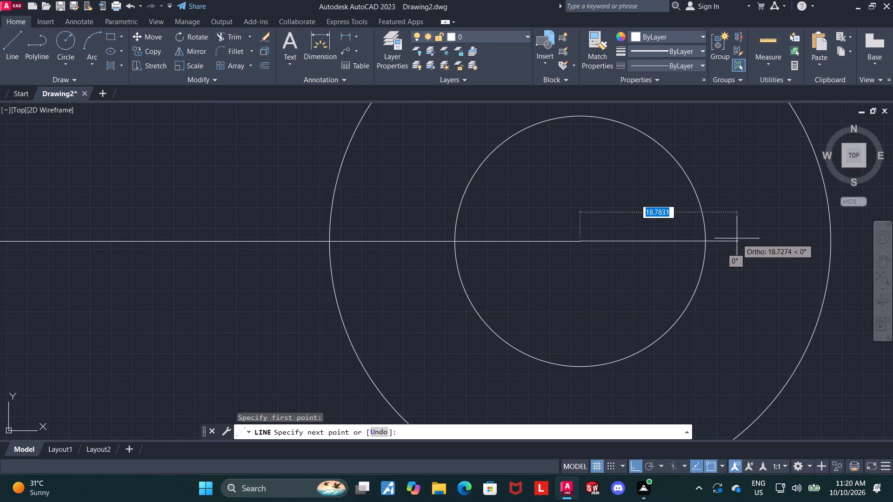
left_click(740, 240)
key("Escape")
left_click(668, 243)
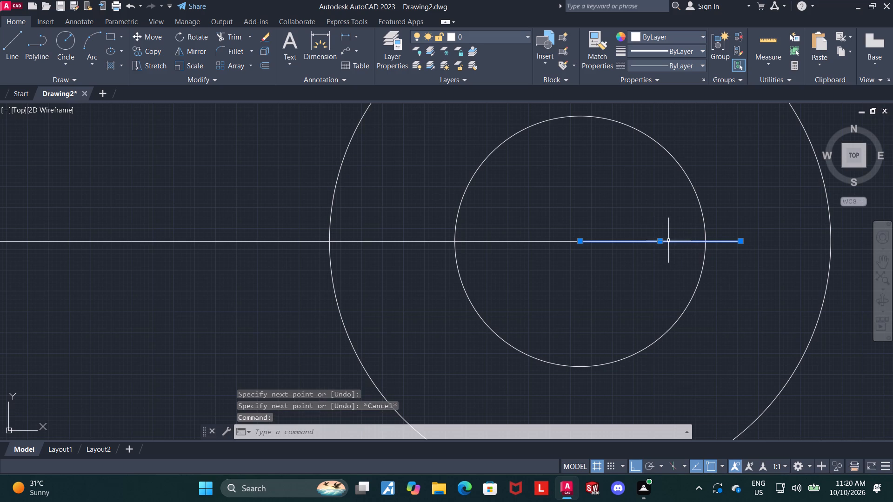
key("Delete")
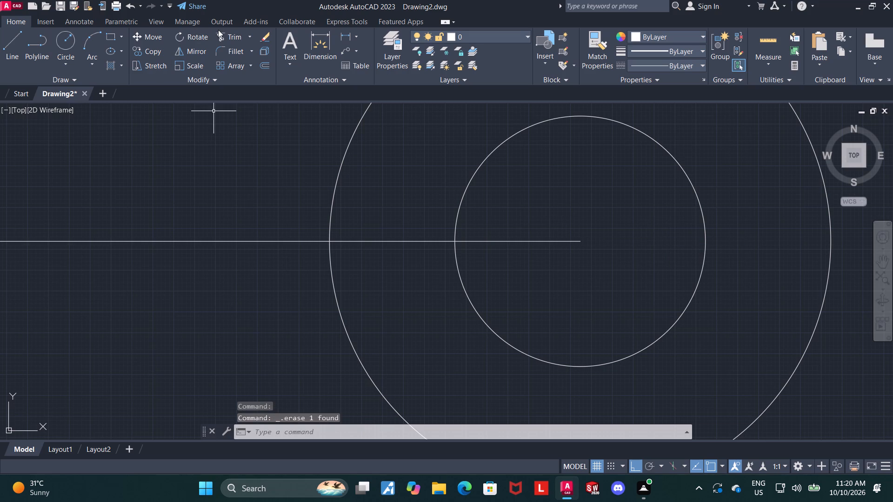
Trim the portion of the horizontal centre line that lies inside the 30-diameter circle.
left_click(218, 30)
left_click(218, 34)
left_click_drag(535, 229, 501, 263)
key("Delete")
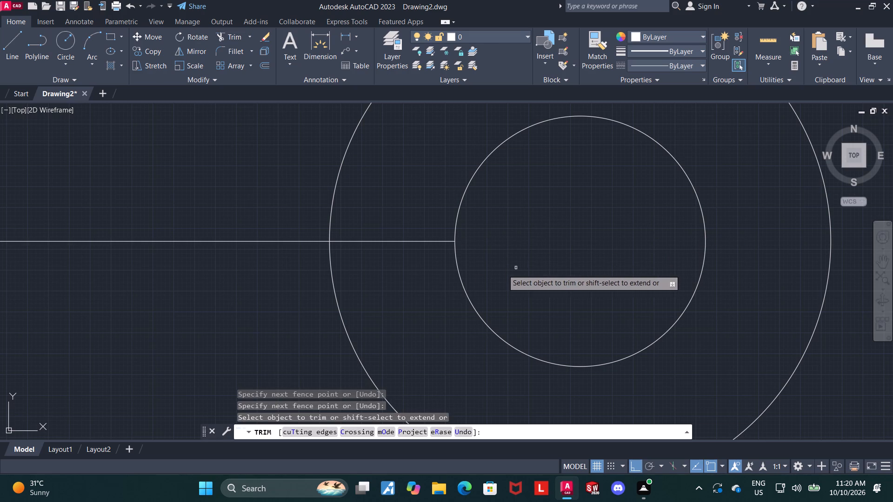
Draw a horizontal line 33.5 long towards the right from the point where the centre line meets the 30-diameter circle.
left_click(2, 41)
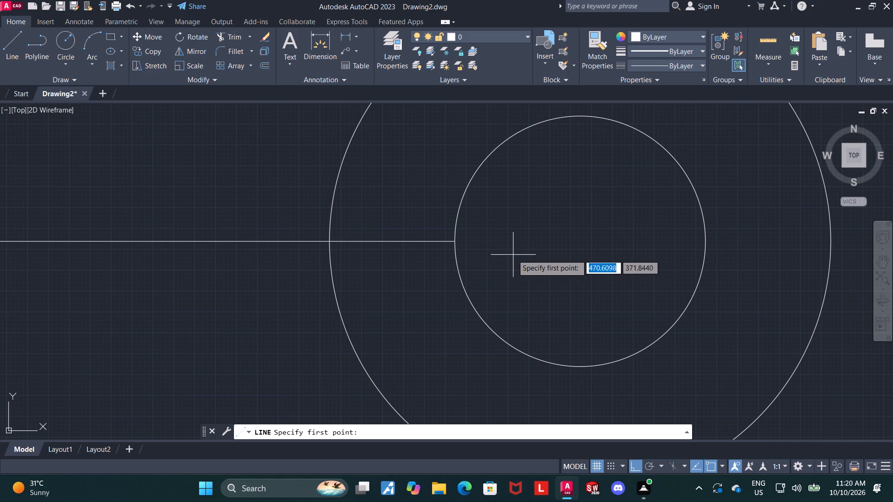
left_click(456, 239)
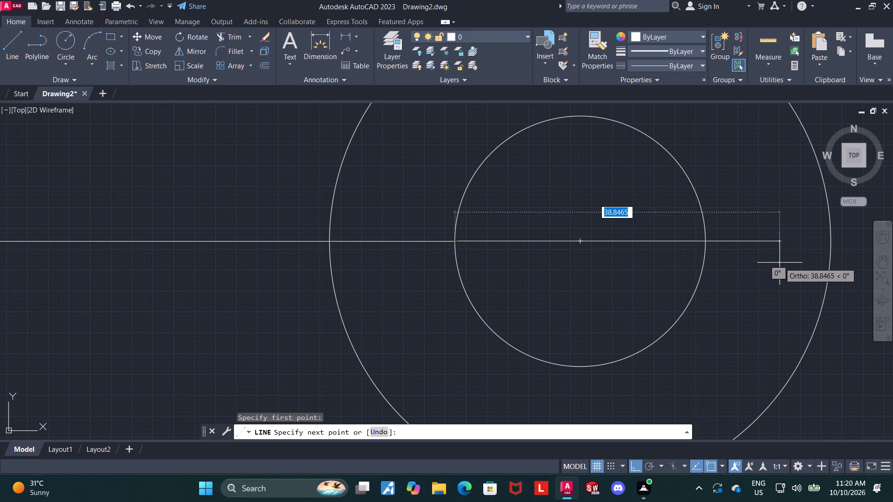
type("33.5")
key("Return")
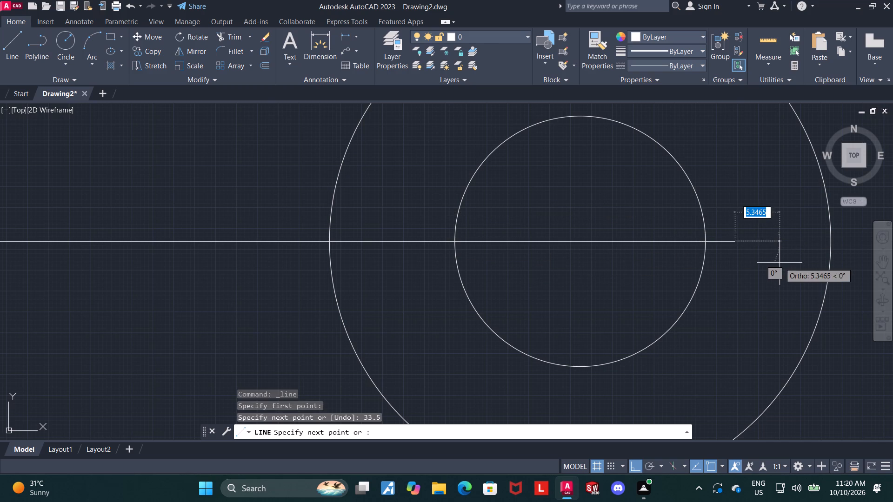
key("Escape")
key("Escape")
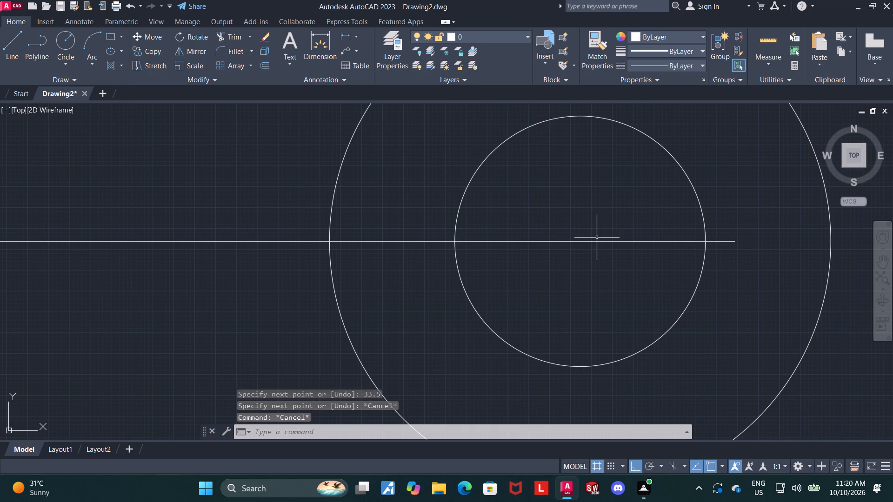
Offset the 33.5-long line upwards by 4.
left_click(586, 241)
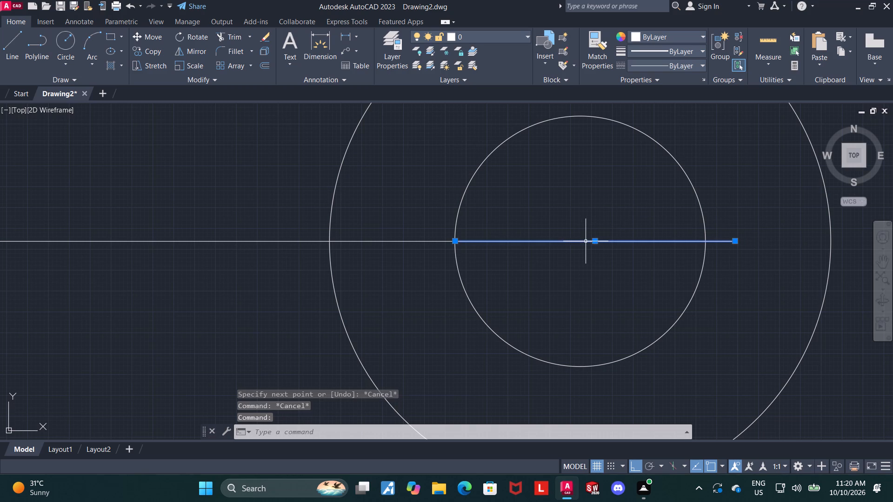
type("offset")
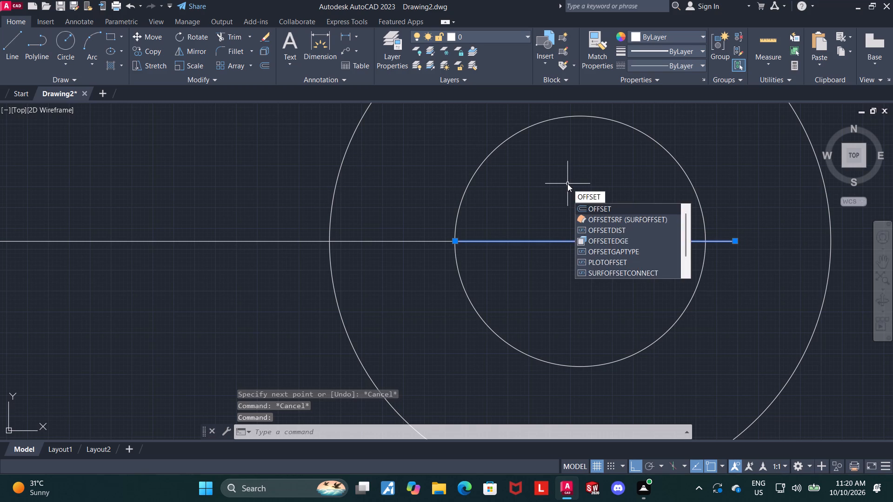
key("Return")
key("Return")
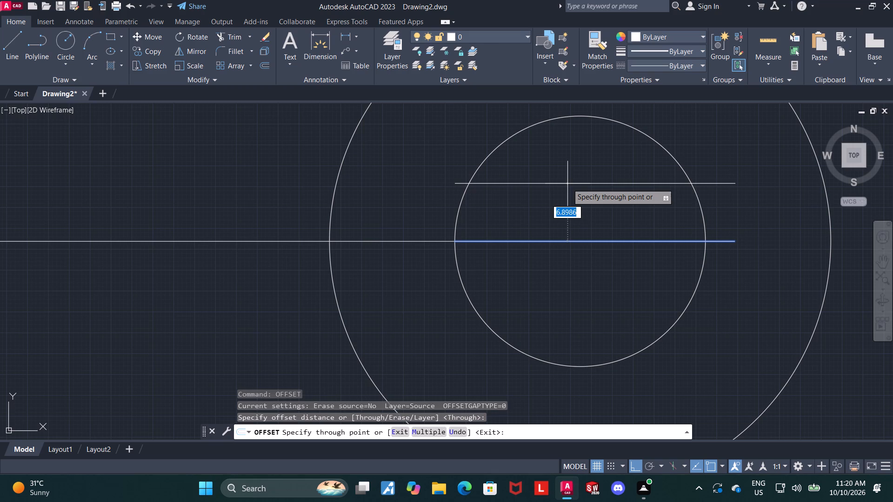
key("4")
key("Return")
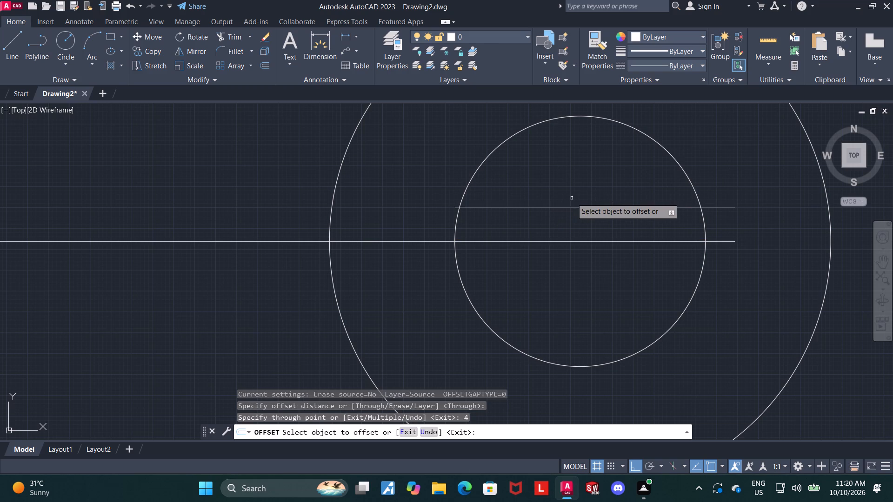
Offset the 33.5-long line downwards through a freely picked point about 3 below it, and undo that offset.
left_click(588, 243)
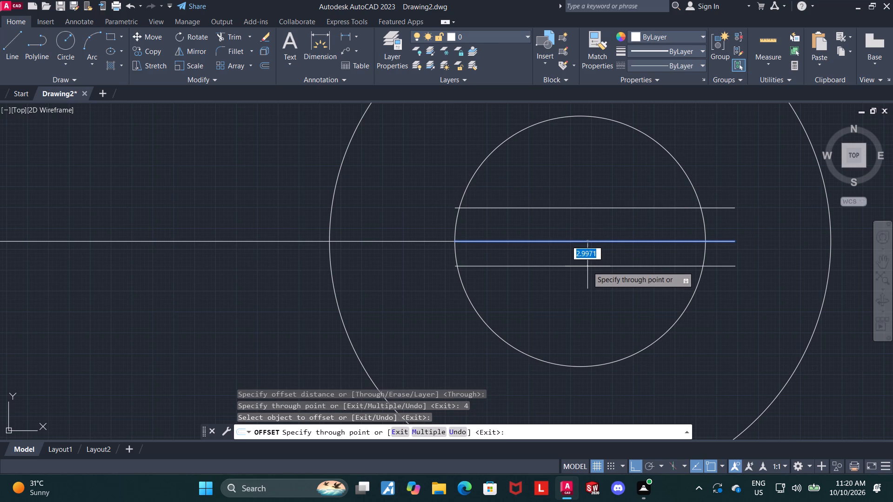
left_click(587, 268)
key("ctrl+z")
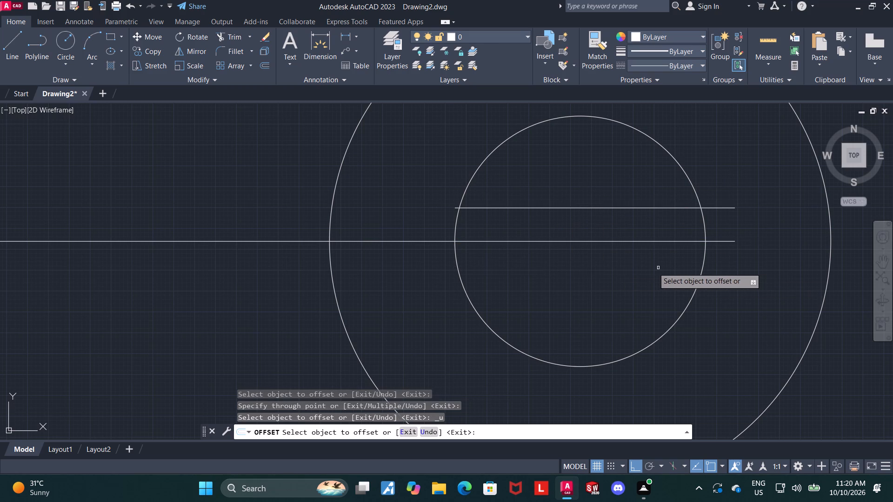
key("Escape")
Offset the 33.5-long line downwards by 4.
left_click(570, 240)
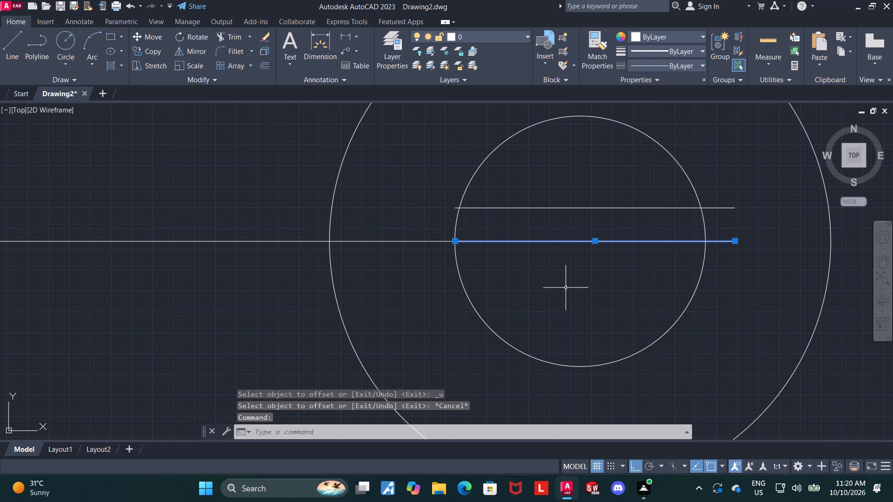
type("offset")
key("Return")
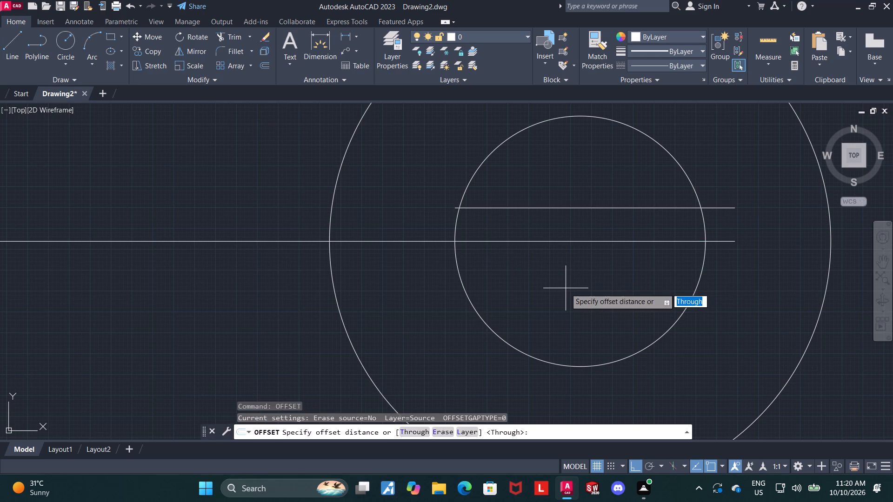
key("Return")
key("4")
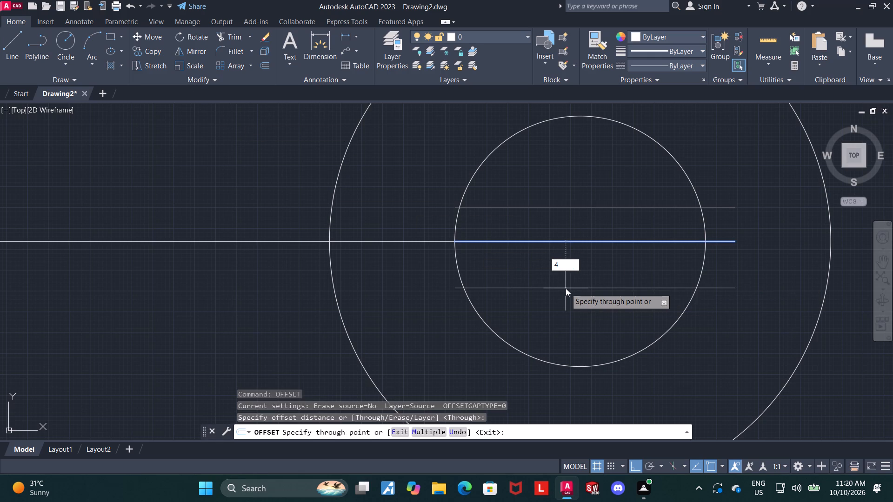
key("Return")
key("Escape")
key("Escape")
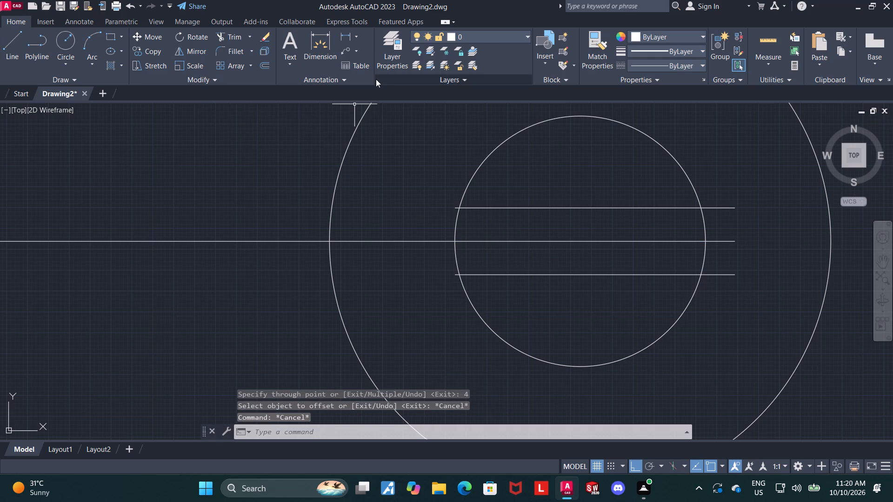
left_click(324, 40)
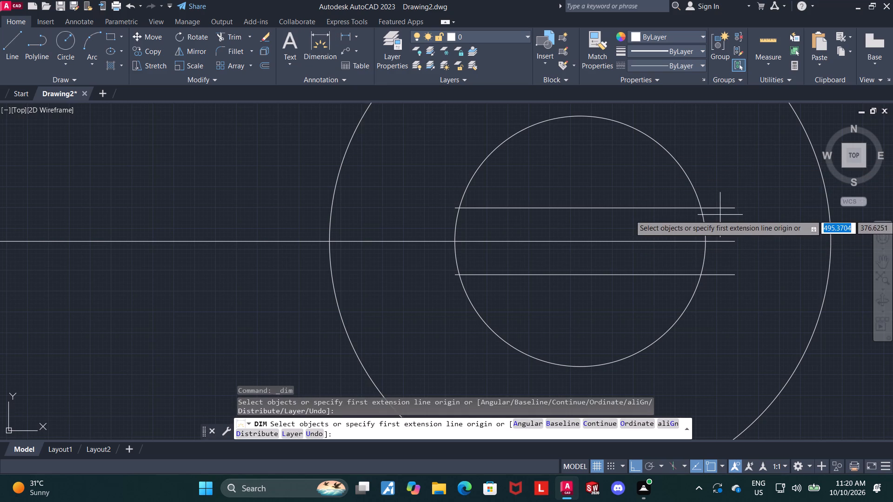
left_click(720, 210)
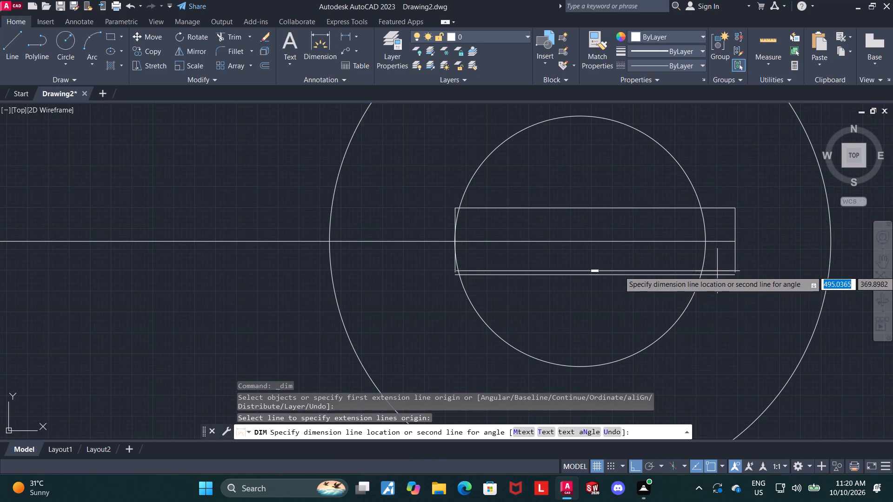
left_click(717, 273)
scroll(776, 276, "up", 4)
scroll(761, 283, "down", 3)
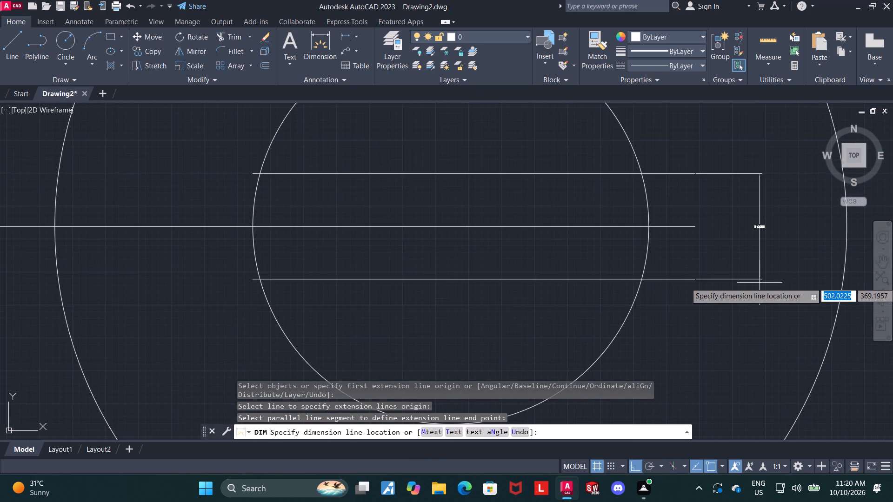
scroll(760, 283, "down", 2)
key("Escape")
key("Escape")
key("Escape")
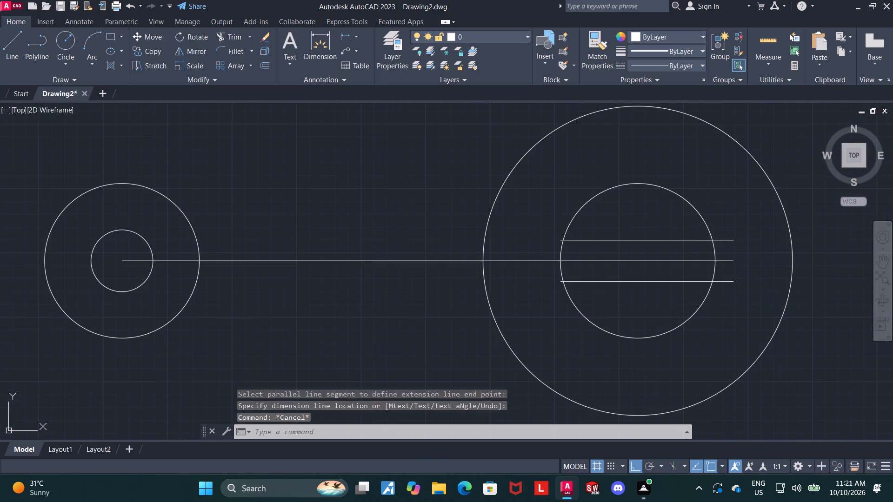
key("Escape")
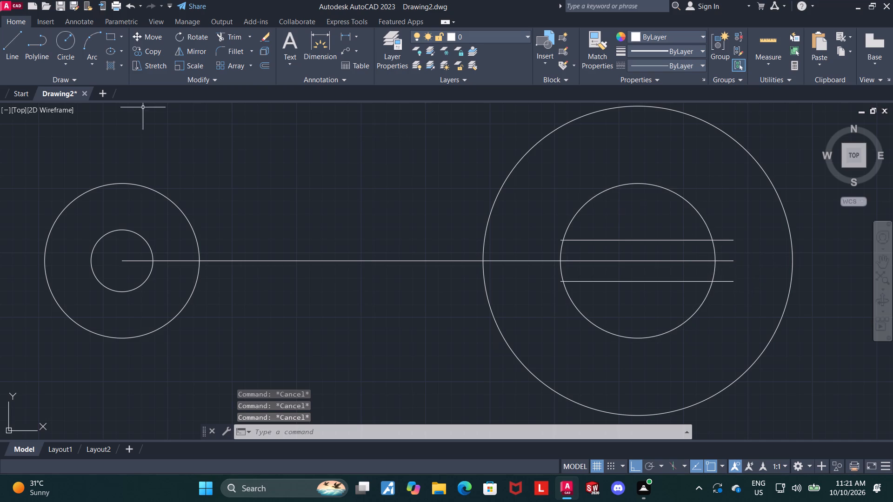
Draw a vertical line joining the right ends of the upper and lower offset lines to close the keyway.
left_click(17, 42)
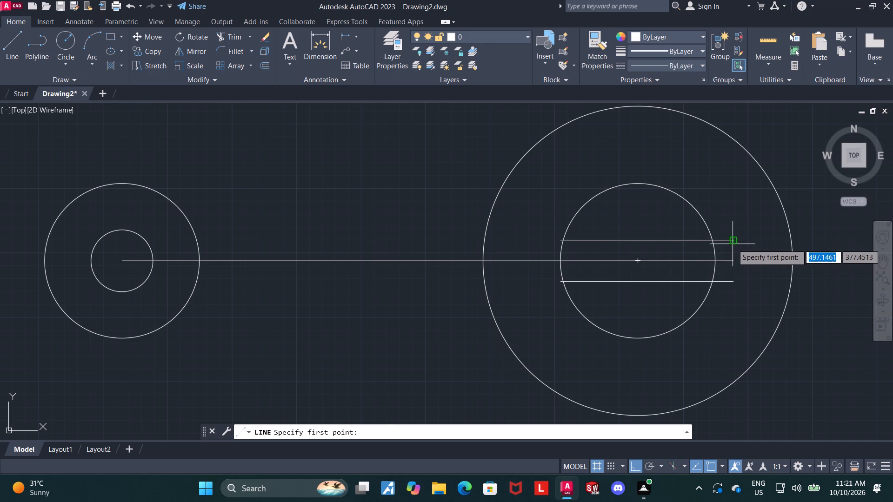
left_click(733, 244)
left_click(731, 284)
key("Escape")
key("Escape")
key("Escape")
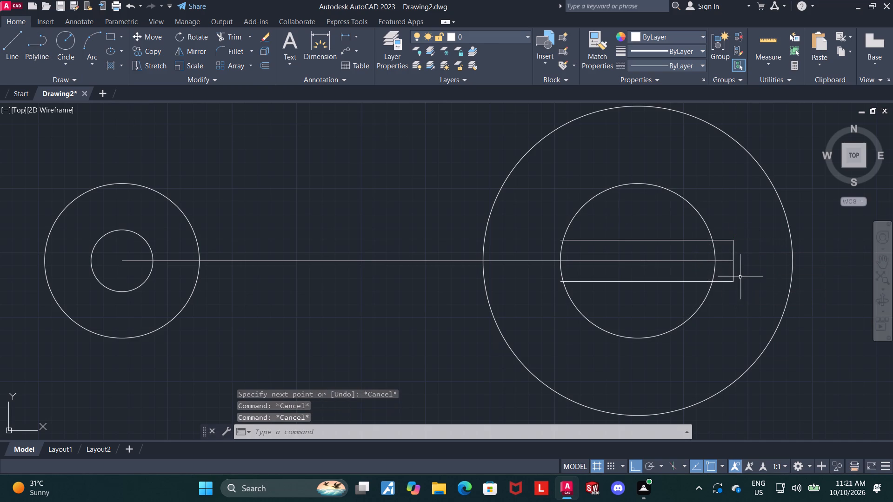
Trim away the 33.5-long middle line, and both offset lines inside and to the left of the 30-diameter circle.
left_click(229, 36)
left_click(697, 261)
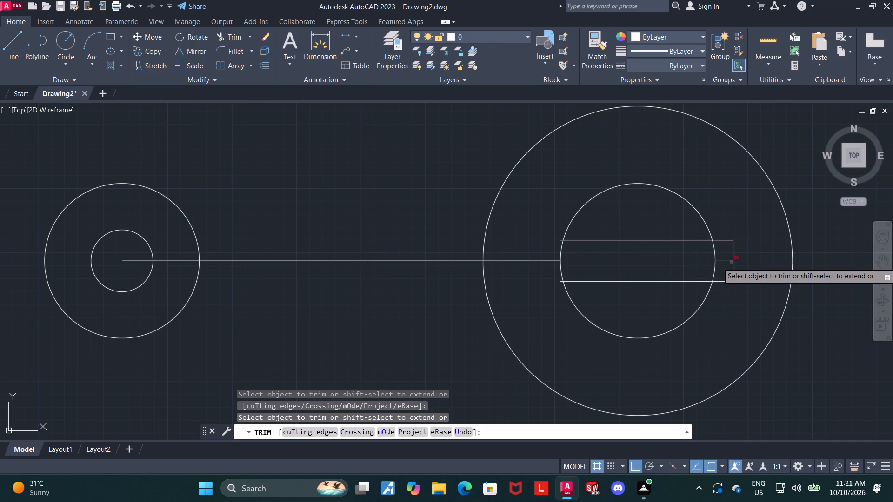
left_click(726, 261)
left_click(682, 242)
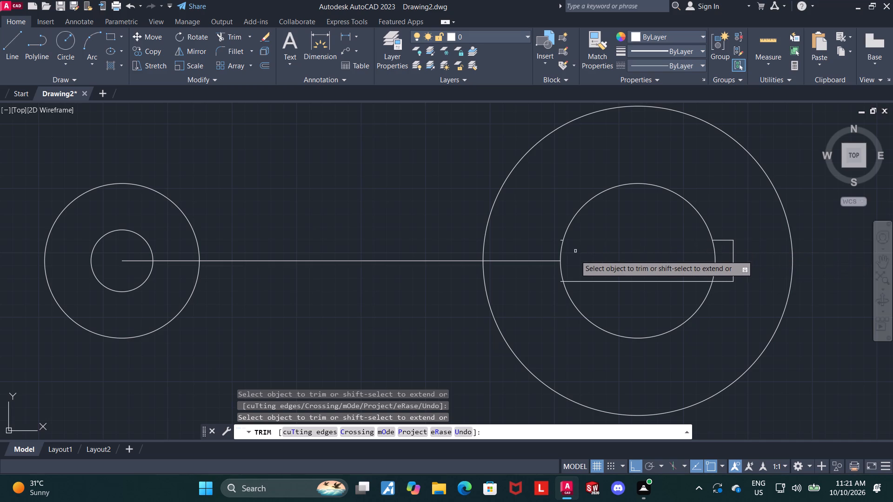
left_click(586, 281)
scroll(556, 291, "up", 2)
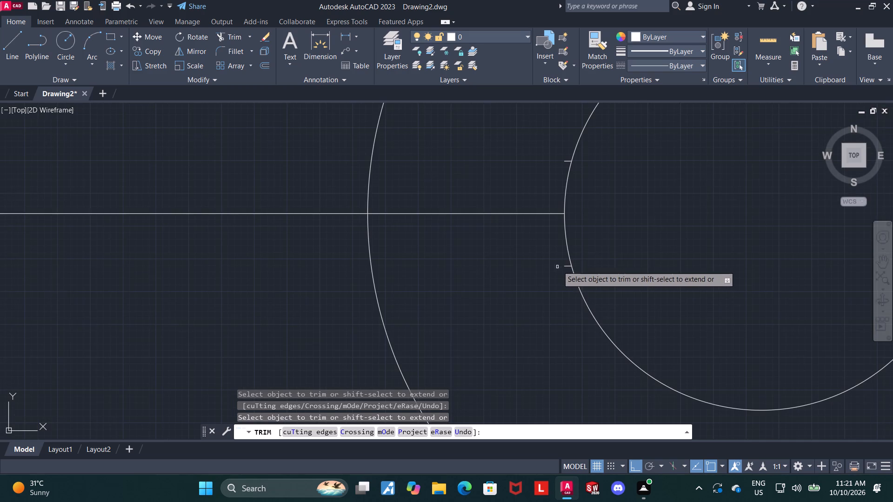
left_click(566, 265)
left_click(566, 161)
Trim the 30-diameter circle's arc between the keyway's two horizontal edges to open the keyway into the bore.
scroll(563, 169, "down", 2)
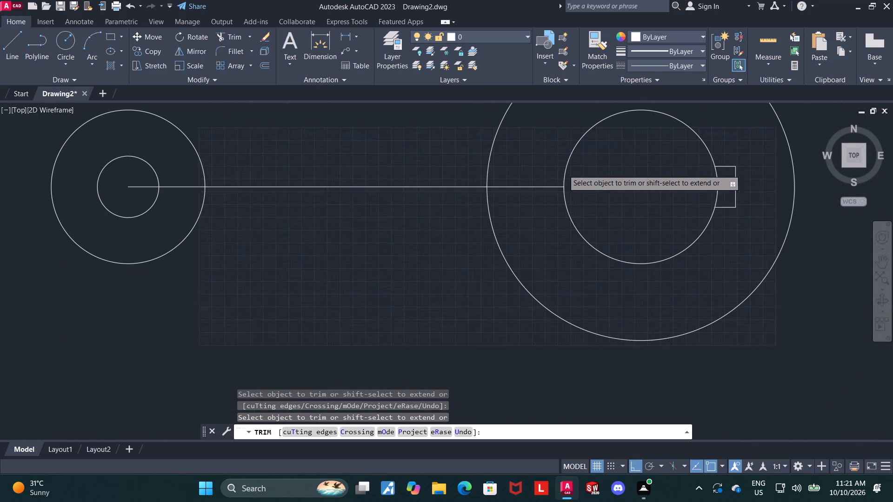
left_click(719, 183)
scroll(710, 184, "down", 1)
key("Escape")
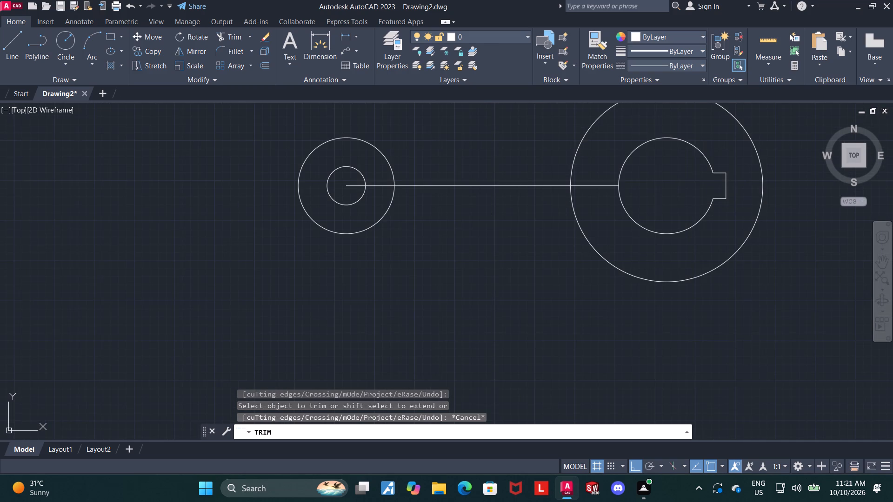
middle_click_drag(741, 178, 653, 209)
scroll(652, 207, "up", 1)
key("Escape")
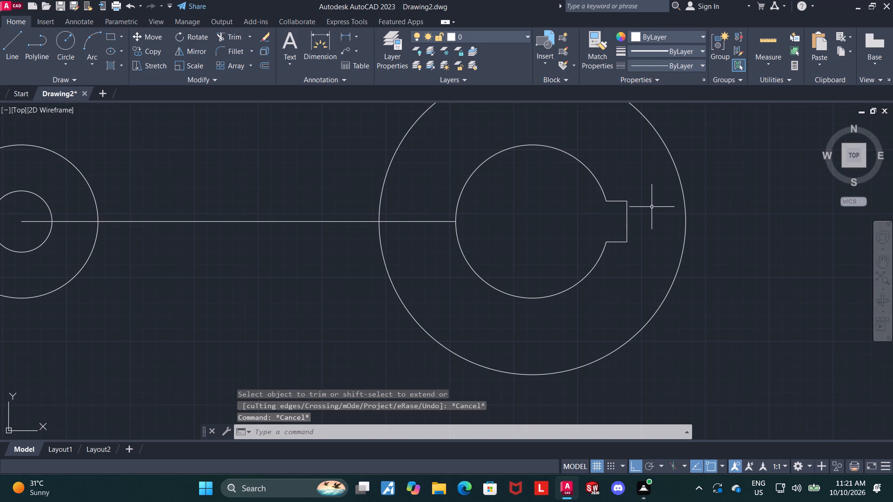
Set the Standard dimension style's linear dimension precision to 0.0.
key("d")
key("Return")
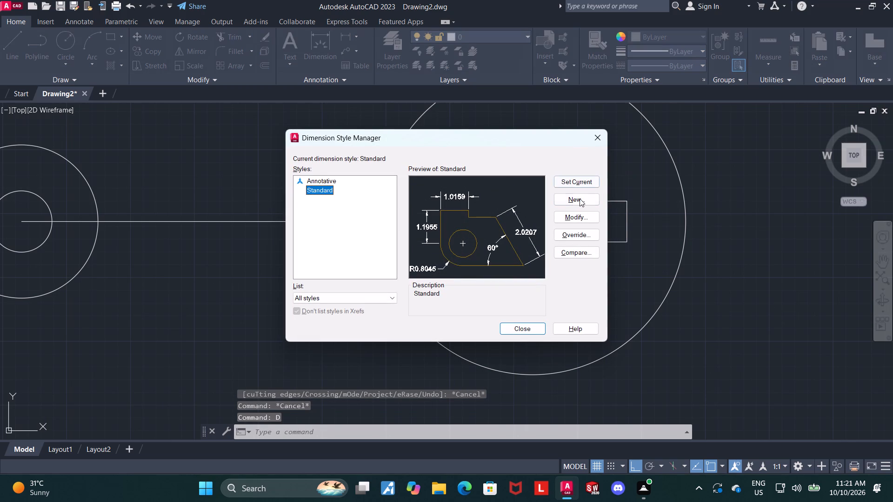
left_click(584, 217)
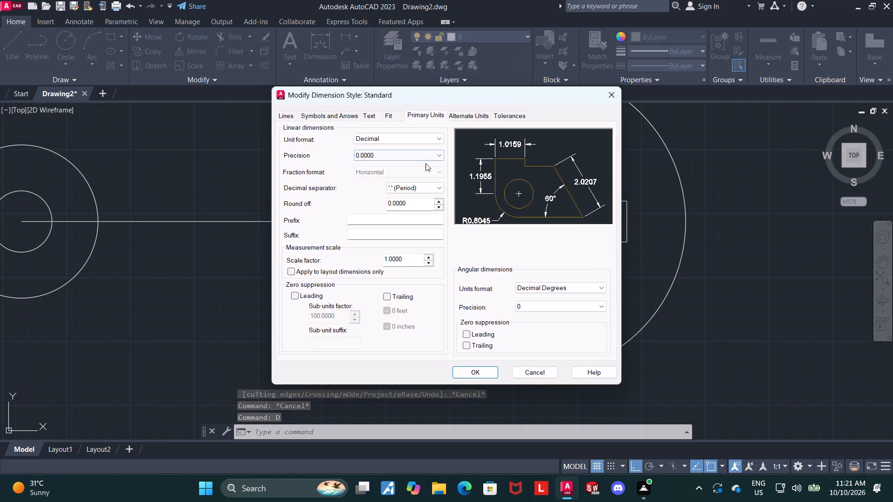
left_click(407, 155)
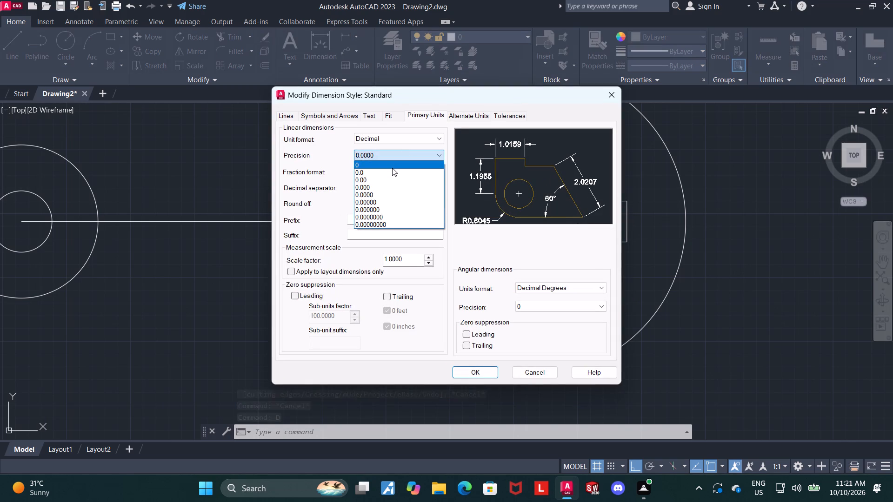
left_click(393, 172)
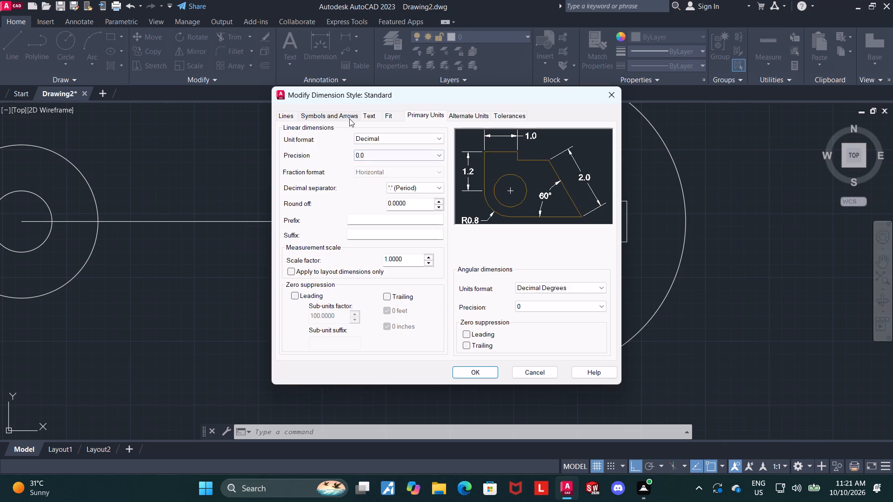
Set the Standard dimension style's arrow size to 3 and text height to 4, and apply the changes.
left_click(347, 116)
left_click_drag(319, 225, 236, 226)
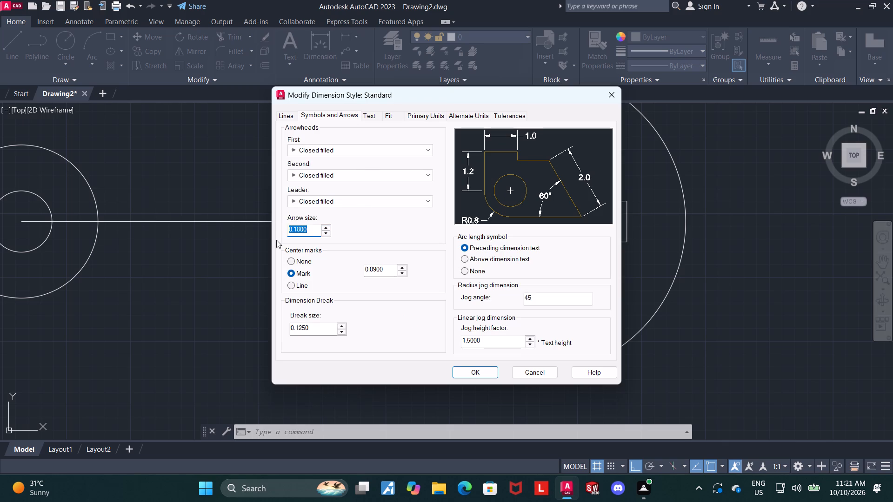
key("3")
key("Return")
left_click(376, 112)
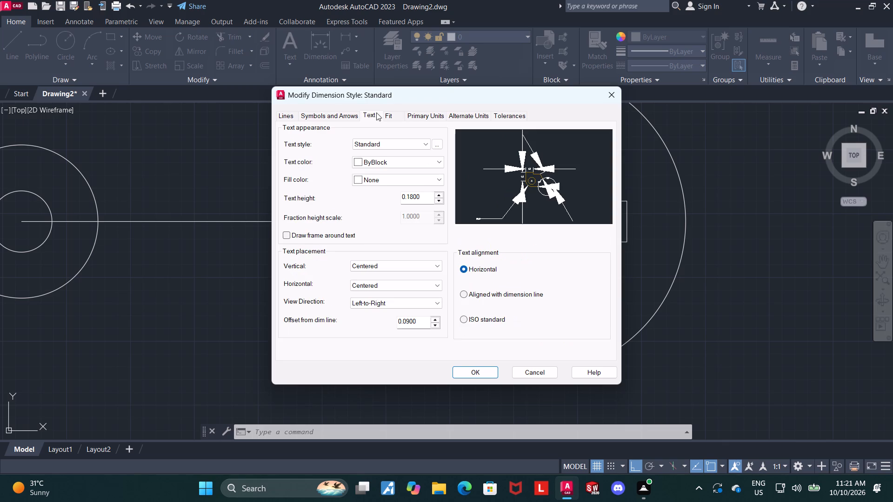
left_click_drag(422, 196, 359, 194)
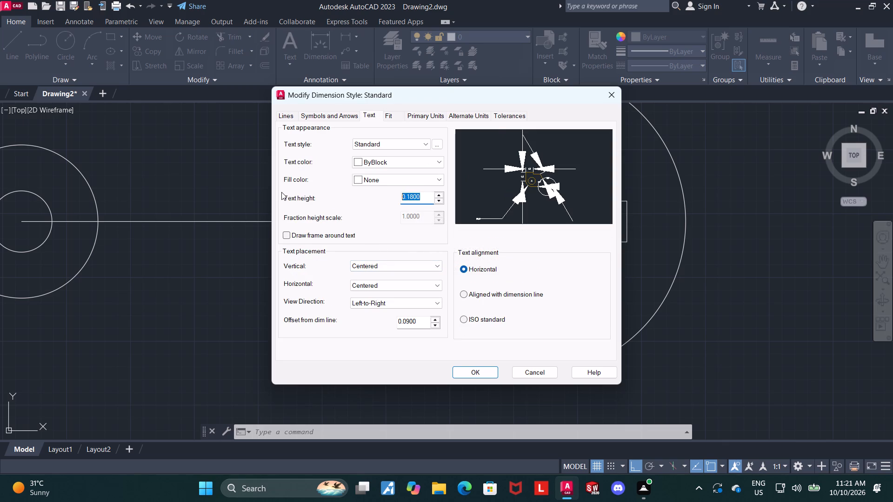
key("4")
key("Return")
left_click(473, 374)
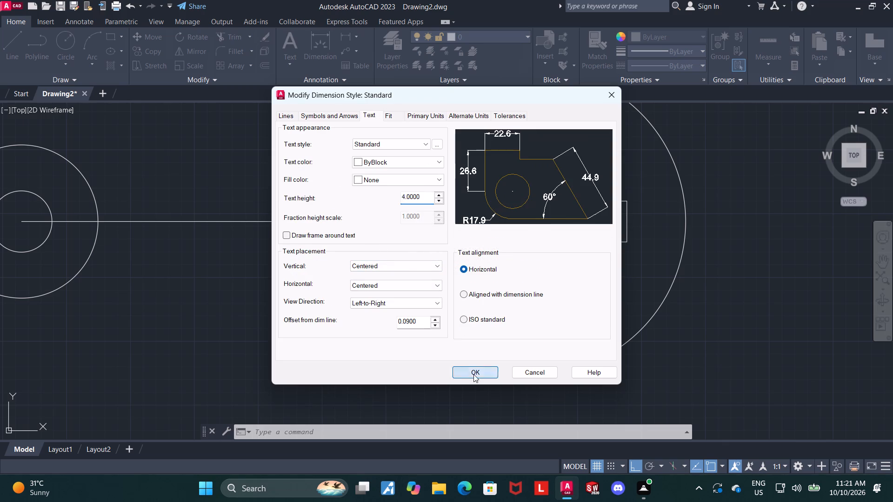
left_click(506, 323)
Dimension the horizontal distance from the bore's leftmost point to the keyway's end line, placing it just below the bore.
scroll(548, 256, "down", 2)
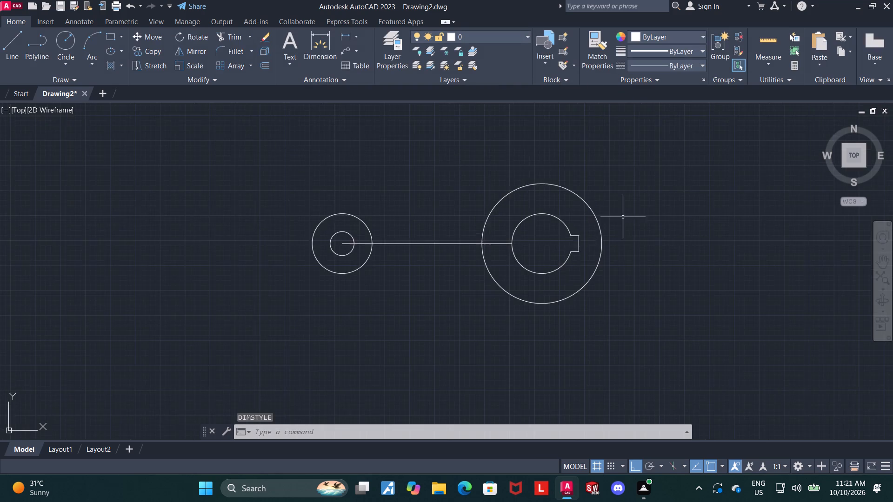
middle_click_drag(626, 221, 632, 271)
scroll(408, 312, "up", 1)
scroll(450, 311, "up", 1)
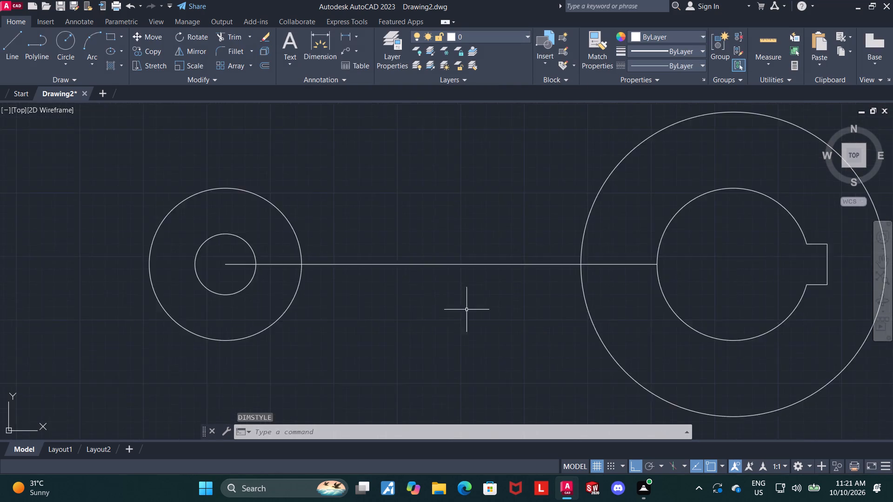
scroll(517, 304, "down", 1)
middle_click_drag(721, 330, 613, 290)
left_click(319, 40)
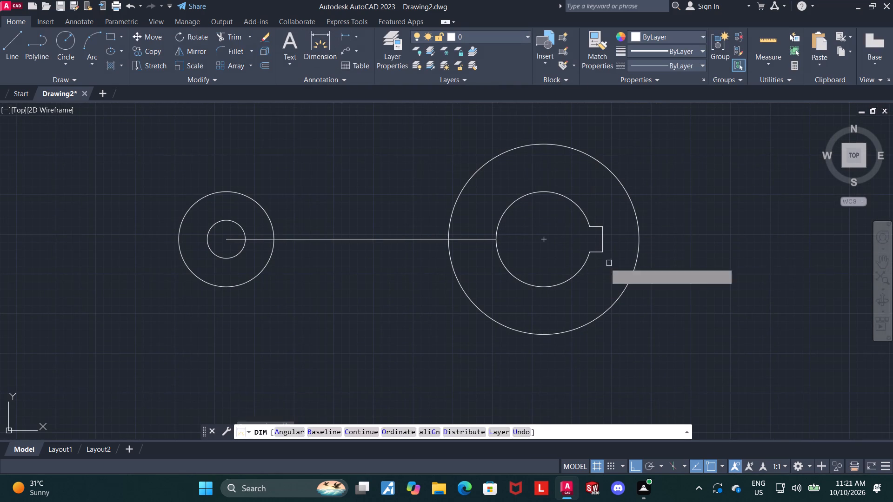
left_click(498, 240)
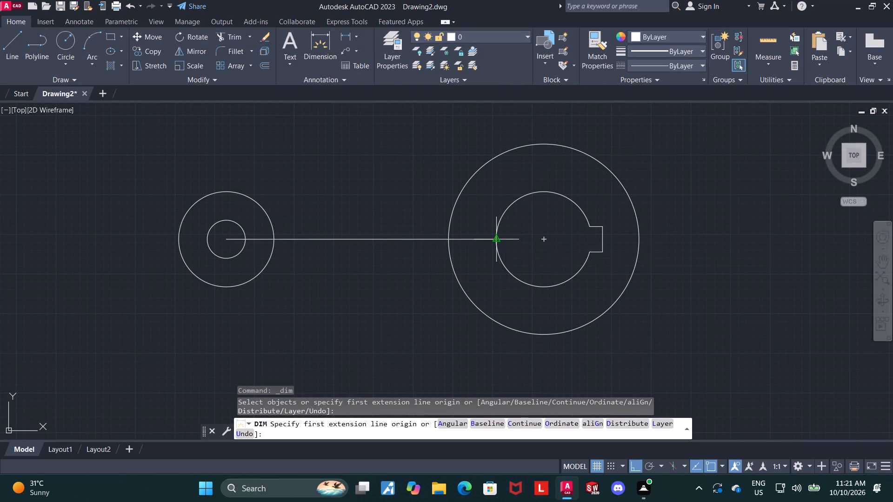
left_click(603, 237)
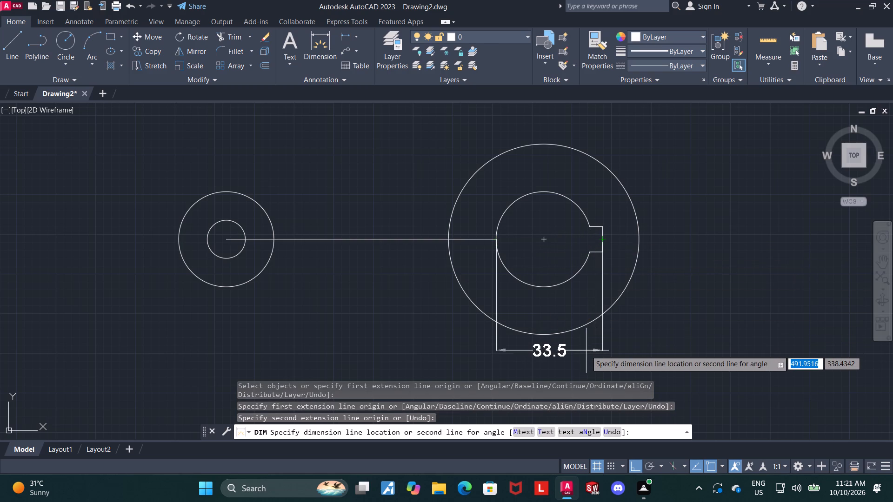
scroll(586, 350, "down", 1)
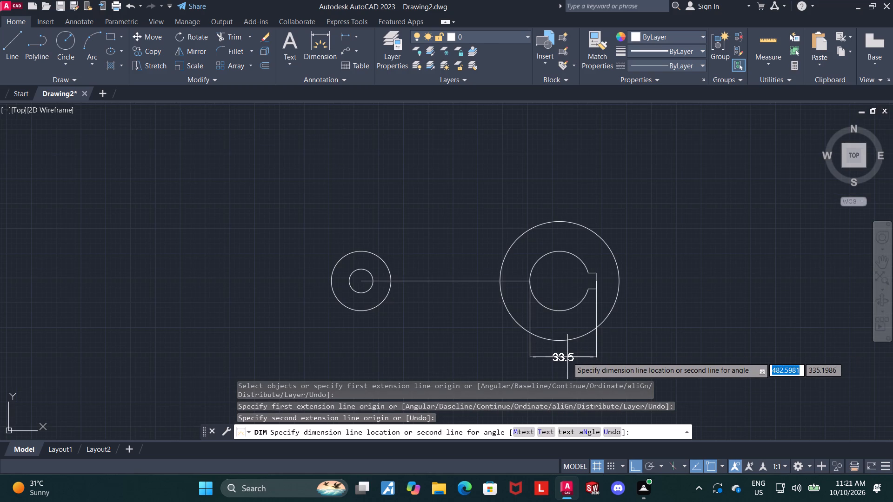
left_click(566, 320)
key("Escape")
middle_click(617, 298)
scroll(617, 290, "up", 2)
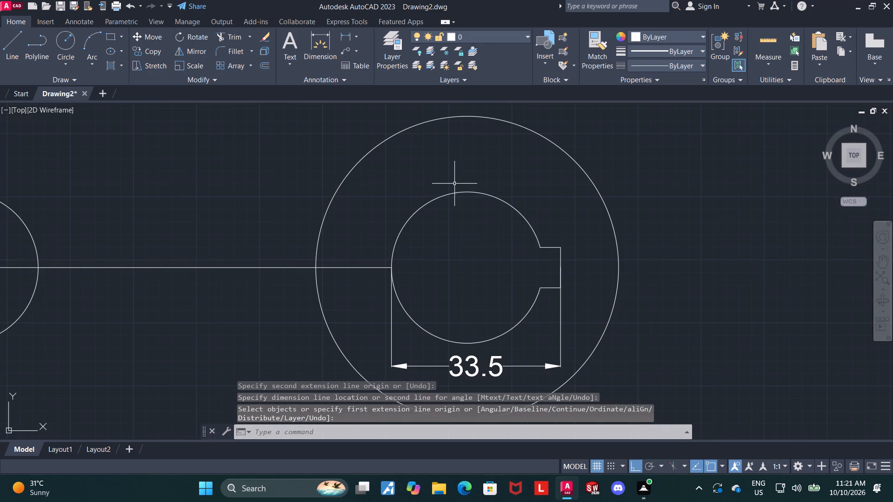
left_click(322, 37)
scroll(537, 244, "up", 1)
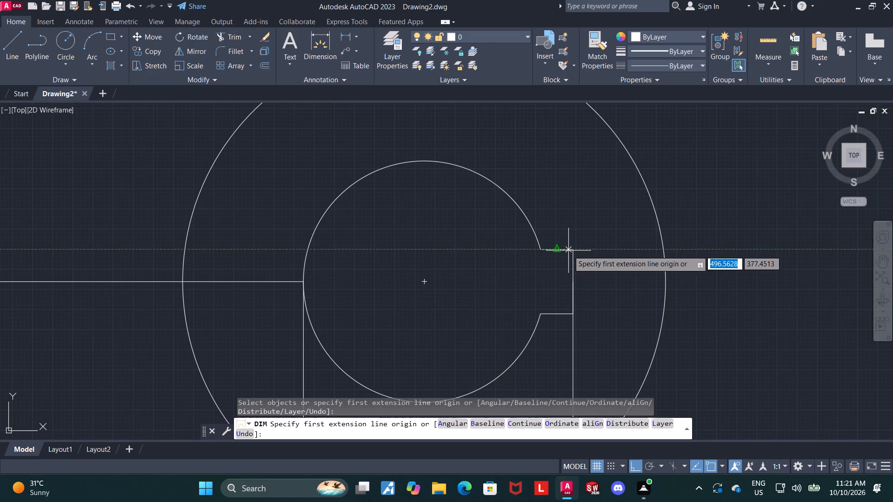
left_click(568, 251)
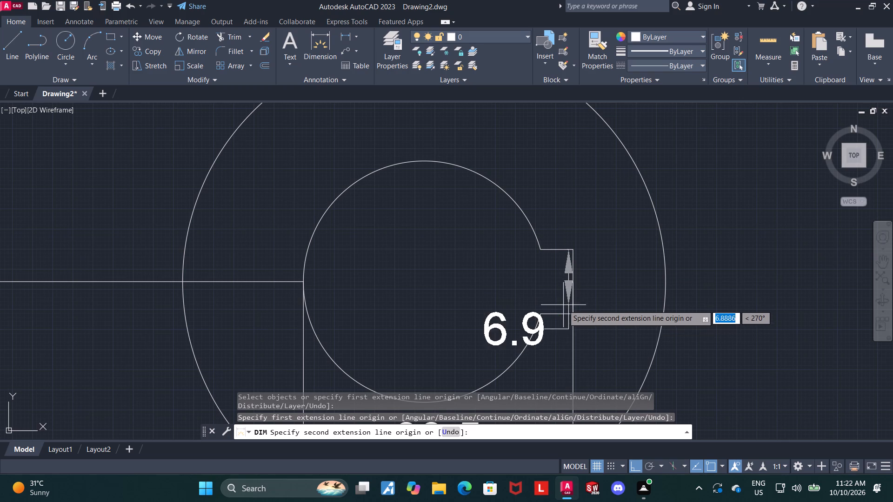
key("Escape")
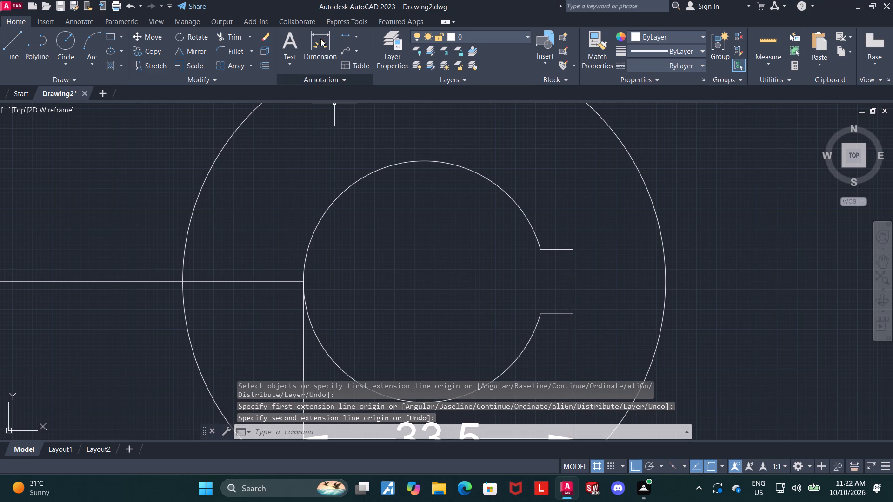
Dimension the keyway's vertical width between the two corners of its end line, placing it to the right of the large outer circle.
left_click(320, 39)
scroll(588, 259, "up", 1)
left_click(563, 243)
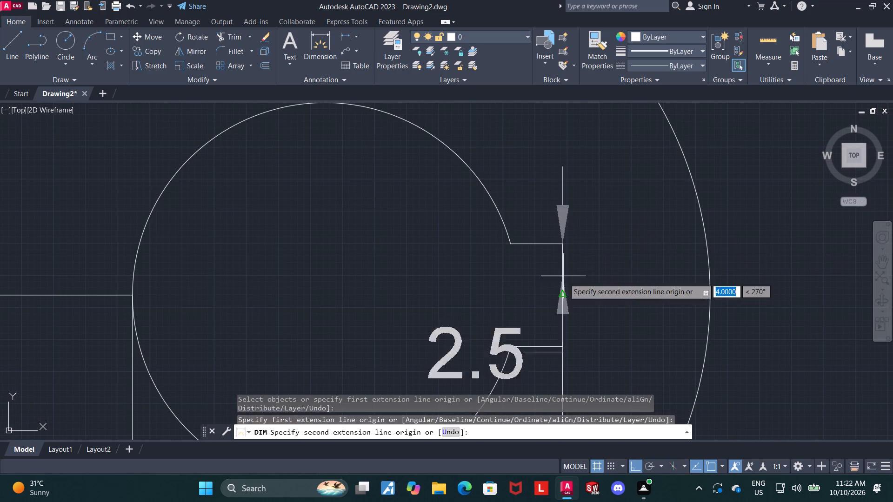
left_click(561, 345)
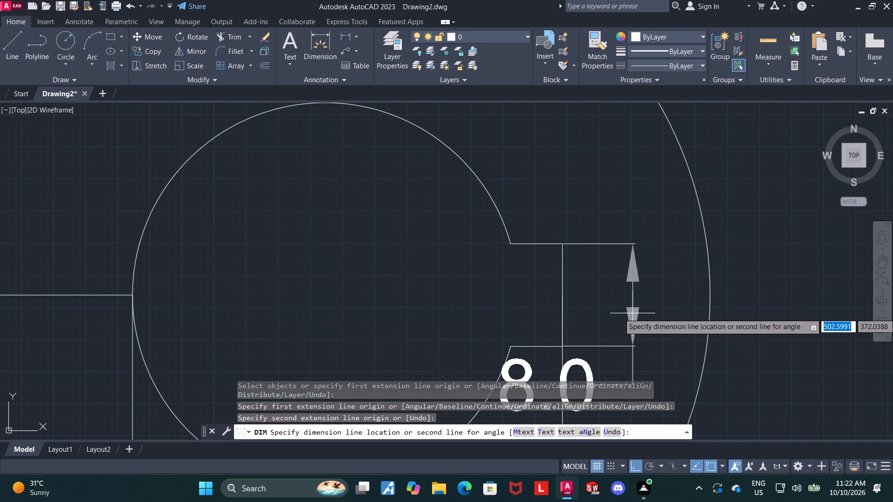
scroll(634, 313, "down", 3)
left_click(720, 312)
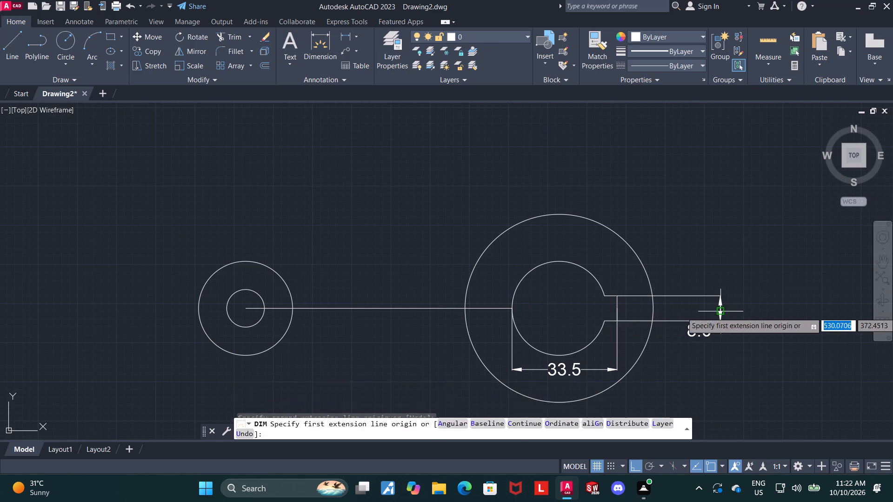
key("Escape")
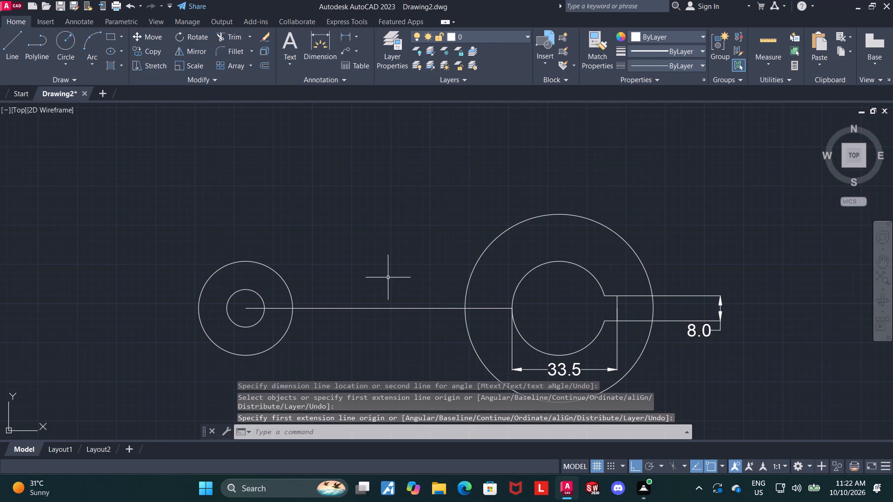
Delete the horizontal line running from the small circles' centre to the bore's edge.
left_click(337, 309)
key("Delete")
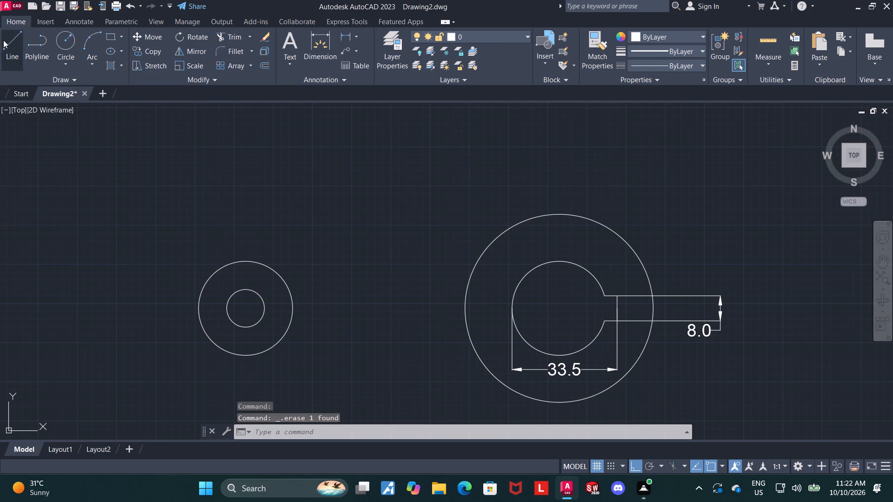
Draw a horizontal line about 350 units long through both circle centres, starting just outside the smaller concentric circles.
left_click(4, 41)
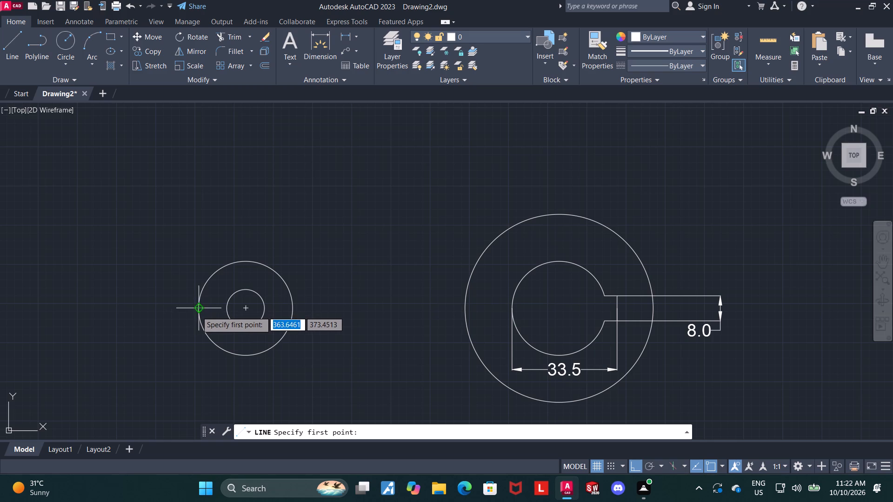
scroll(197, 310, "up", 1)
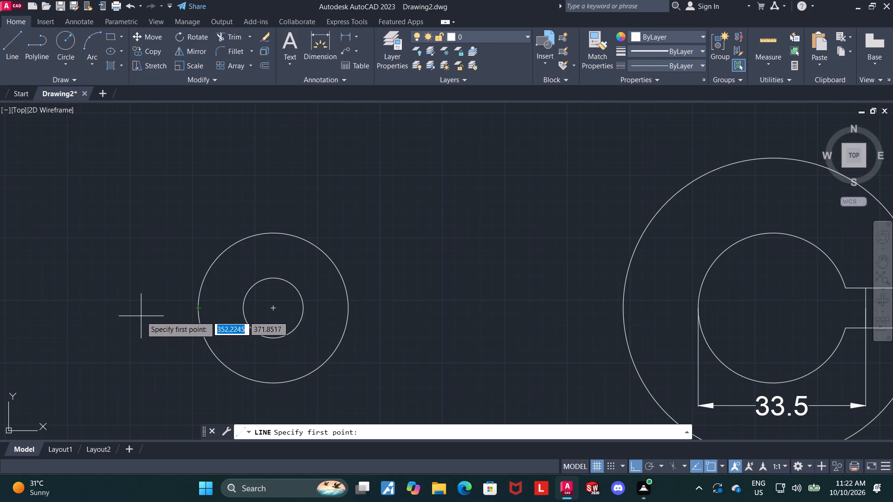
left_click(141, 304)
scroll(145, 306, "down", 3)
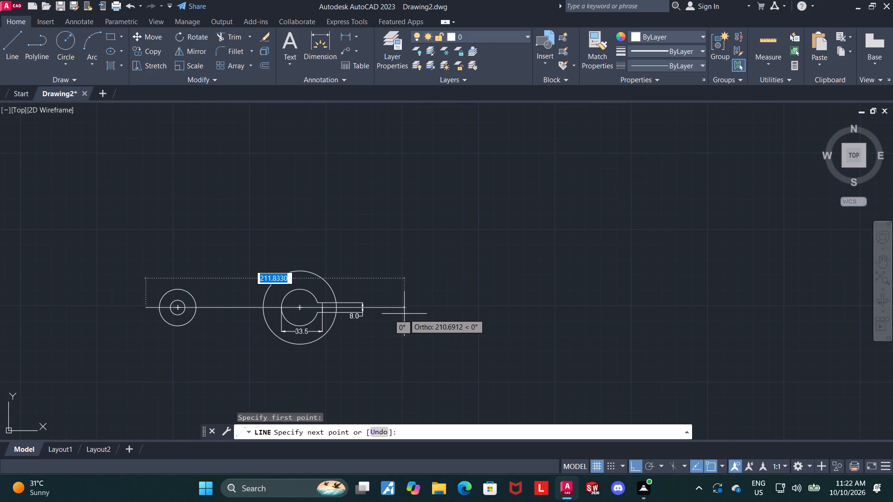
left_click(573, 311)
key("Escape")
Load the ACAD_ISO04W100 ISO long-dash dot linetype into the drawing.
left_click(458, 309)
left_click(654, 63)
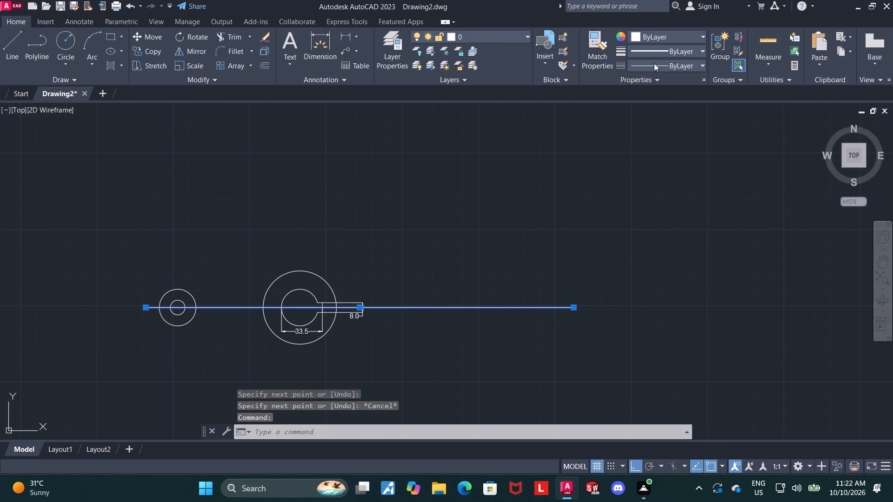
left_click(658, 118)
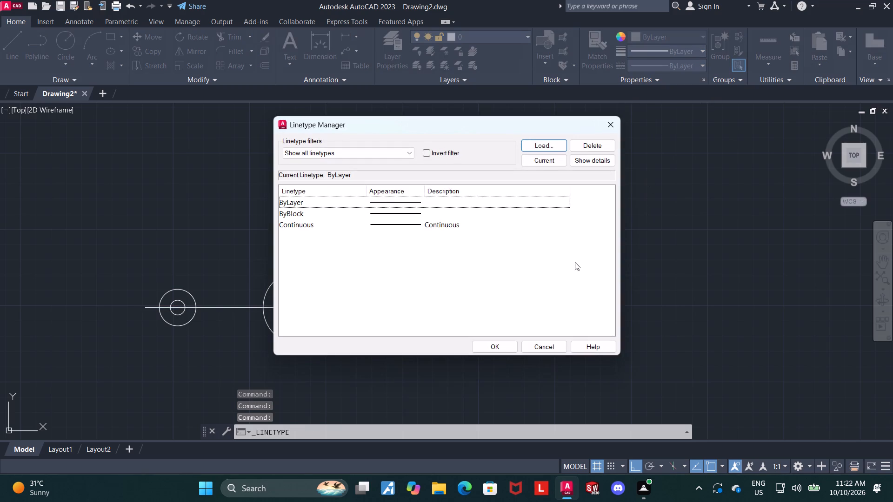
left_click(535, 143)
double_click(471, 243)
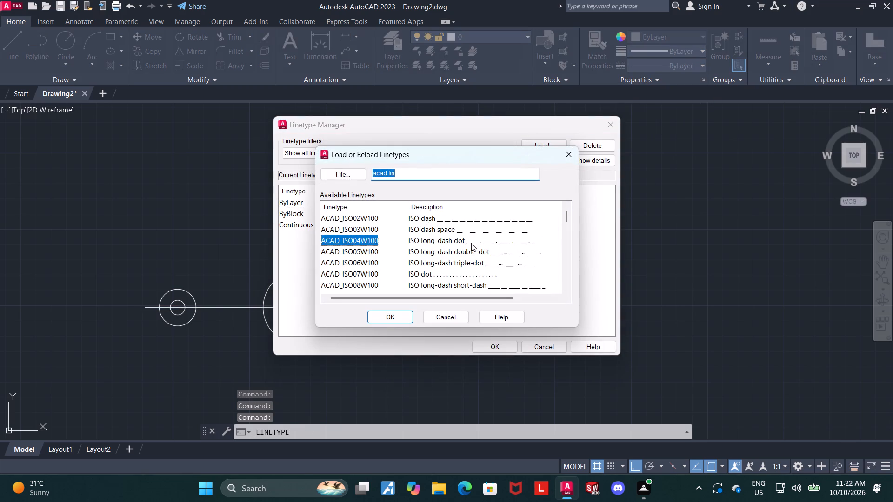
double_click(503, 339)
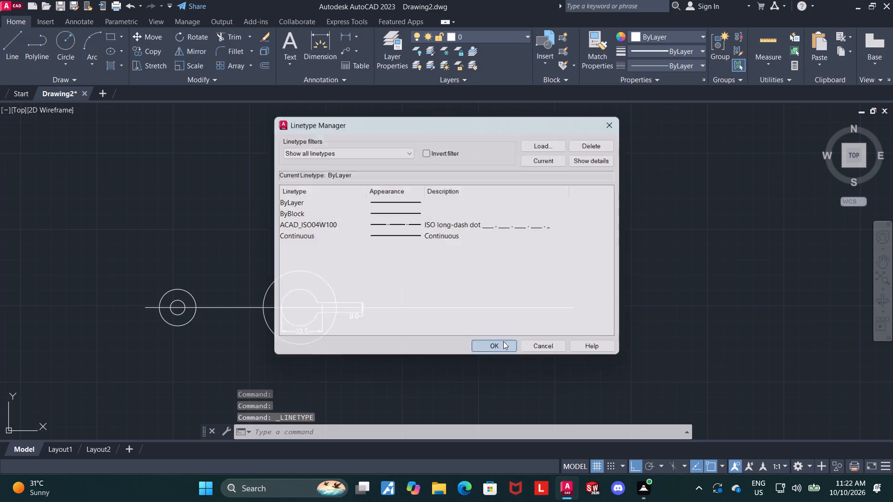
Give the long horizontal line the ACAD_ISO04W100 linetype and a cyan colour.
left_click(473, 304)
left_click(473, 306)
left_click(473, 309)
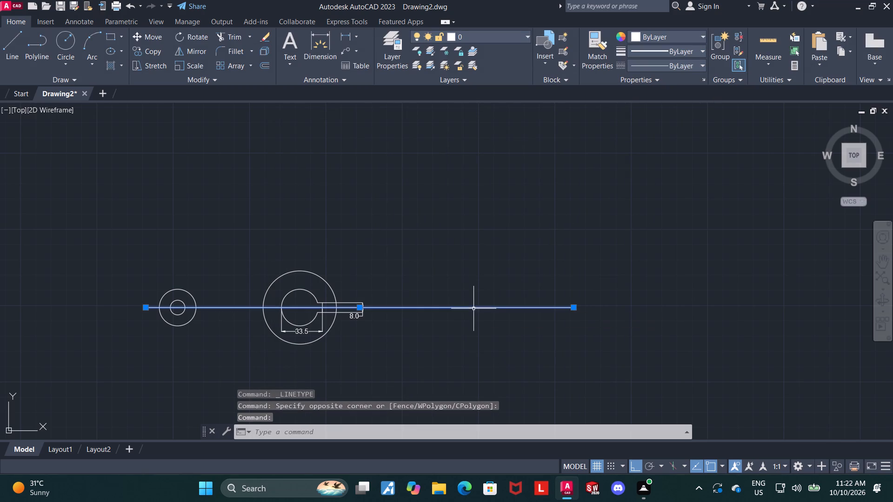
left_click(662, 70)
left_click(668, 106)
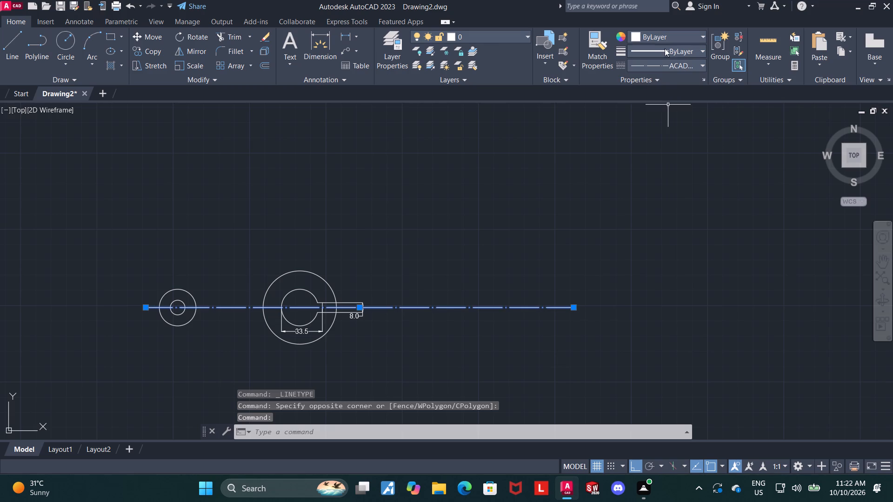
left_click(659, 35)
left_click(668, 147)
key("Escape")
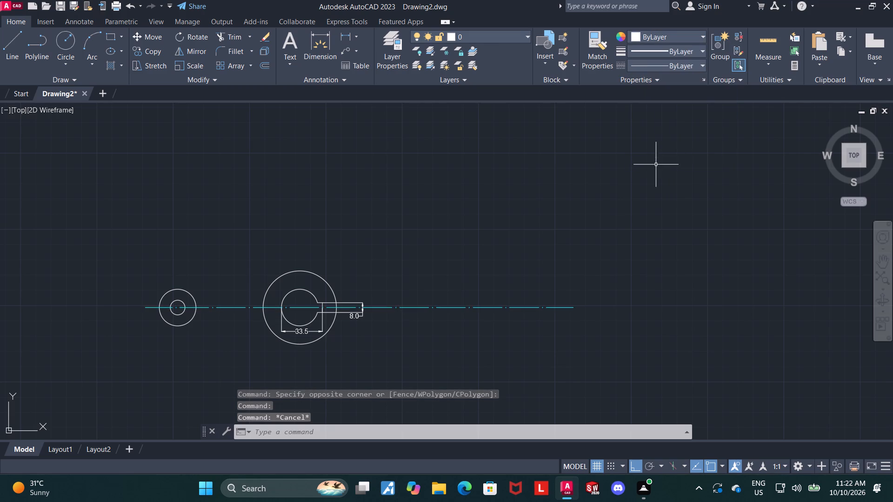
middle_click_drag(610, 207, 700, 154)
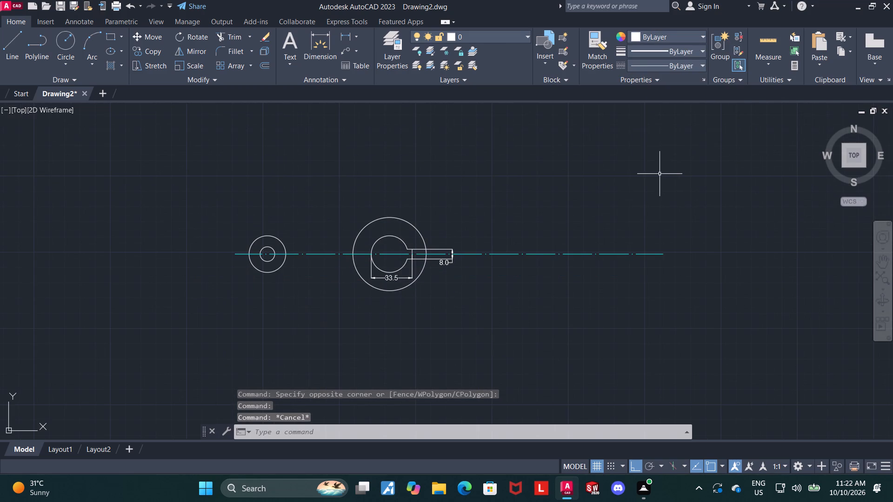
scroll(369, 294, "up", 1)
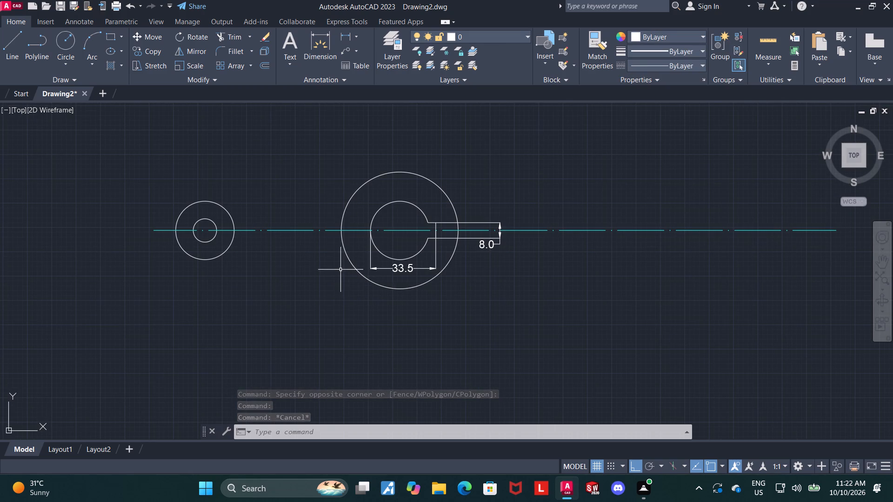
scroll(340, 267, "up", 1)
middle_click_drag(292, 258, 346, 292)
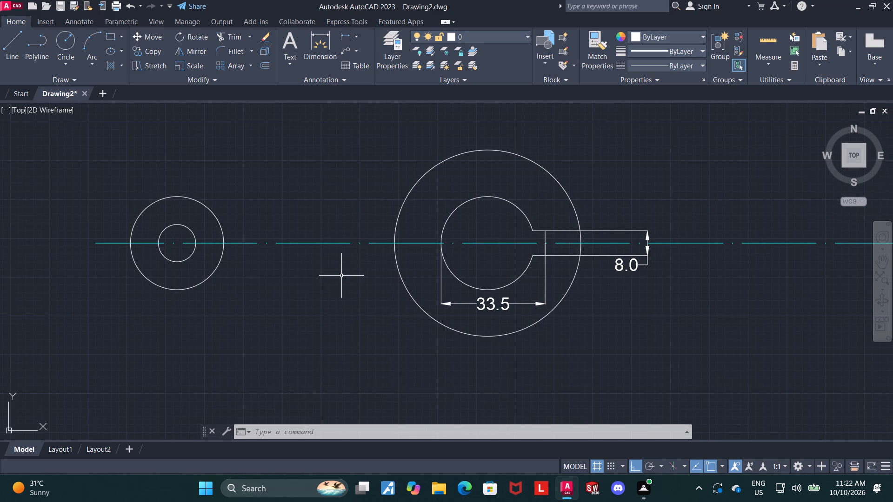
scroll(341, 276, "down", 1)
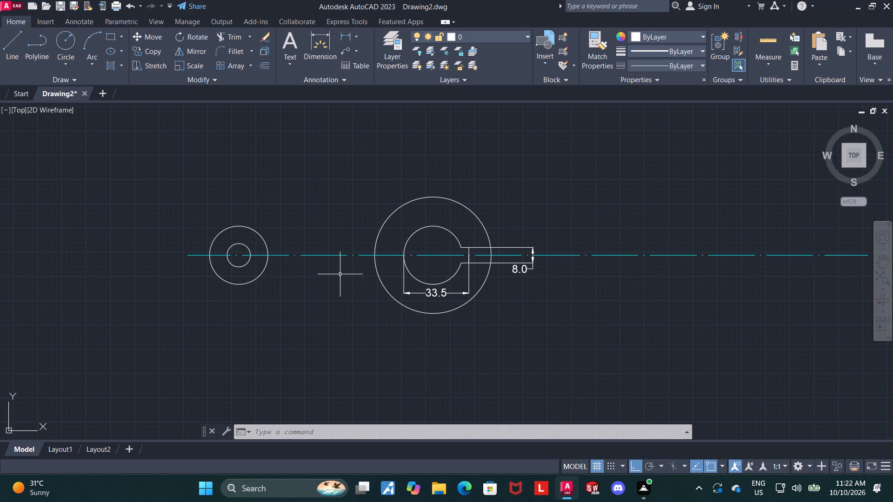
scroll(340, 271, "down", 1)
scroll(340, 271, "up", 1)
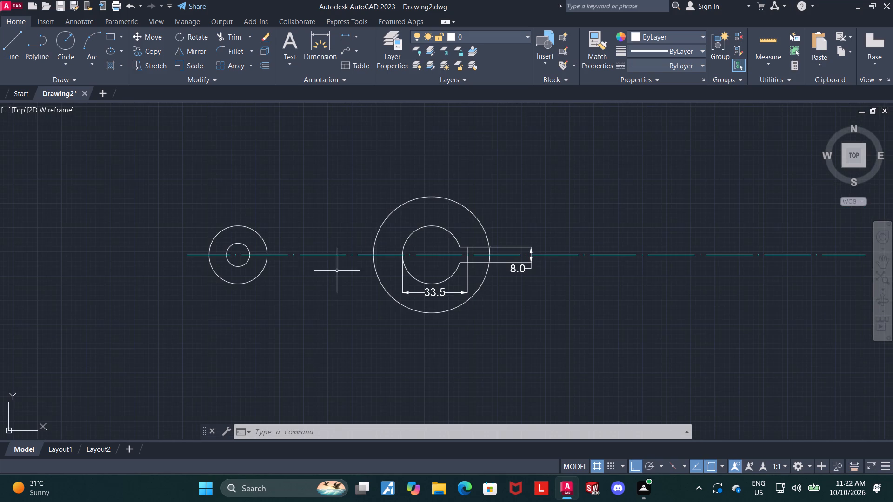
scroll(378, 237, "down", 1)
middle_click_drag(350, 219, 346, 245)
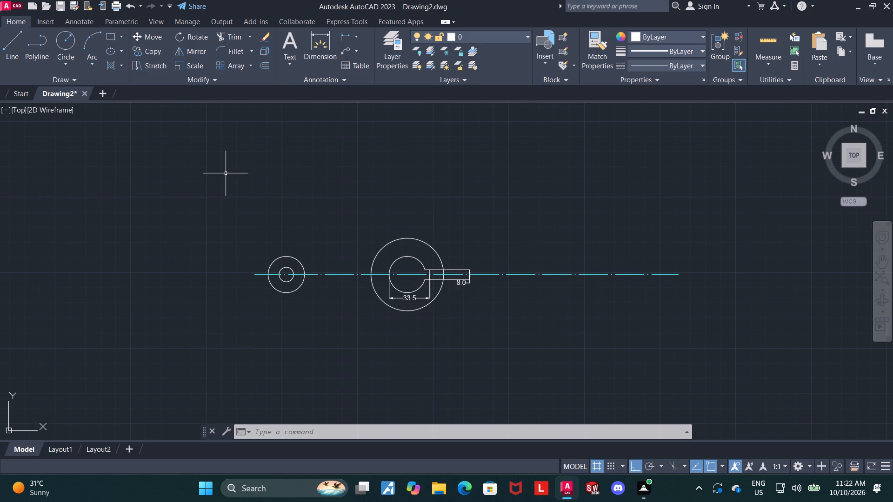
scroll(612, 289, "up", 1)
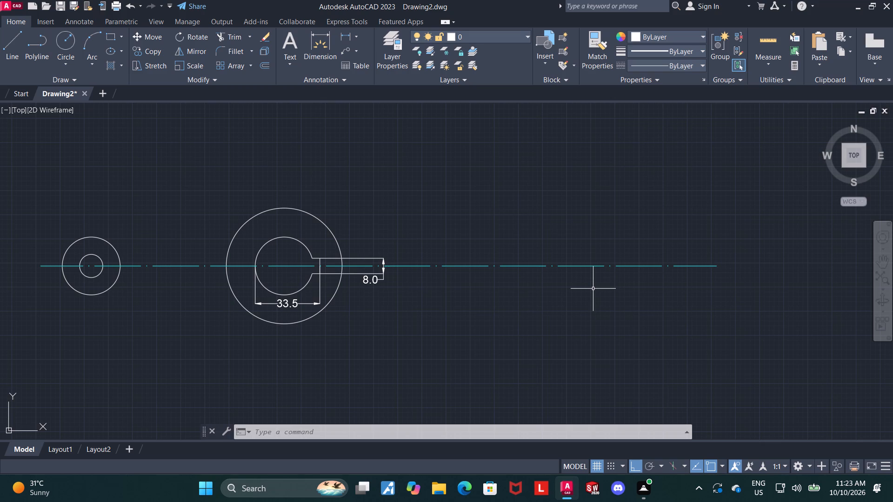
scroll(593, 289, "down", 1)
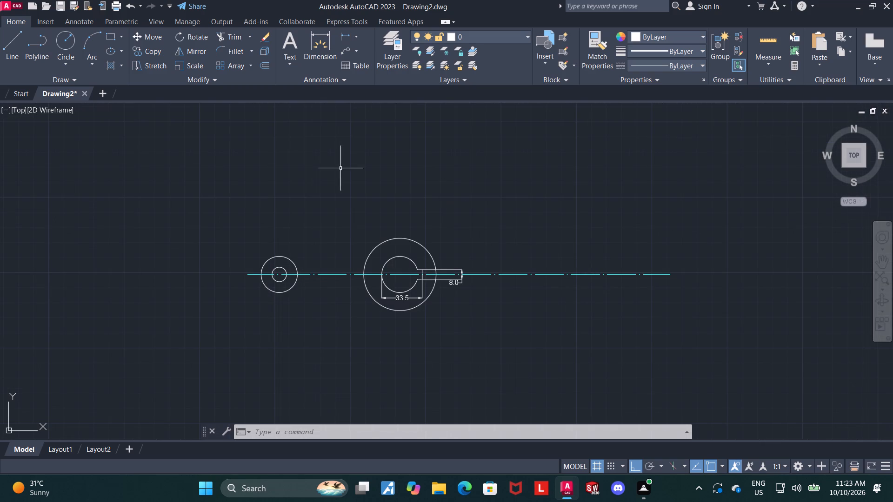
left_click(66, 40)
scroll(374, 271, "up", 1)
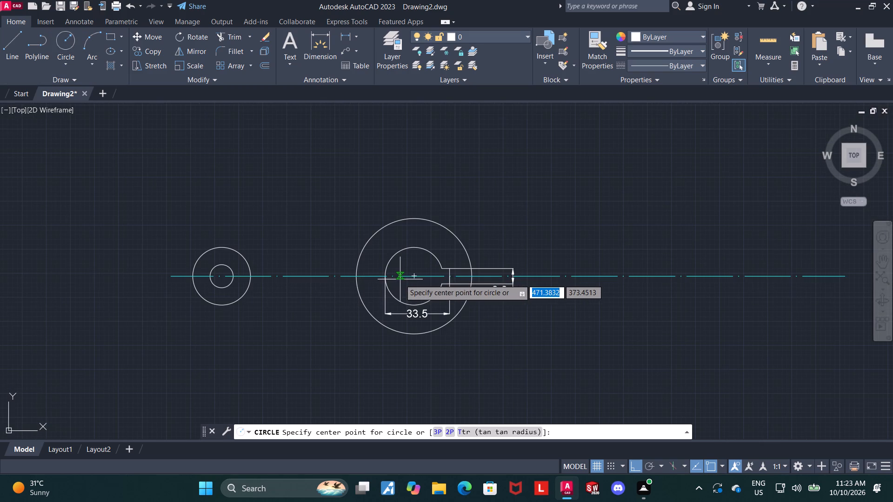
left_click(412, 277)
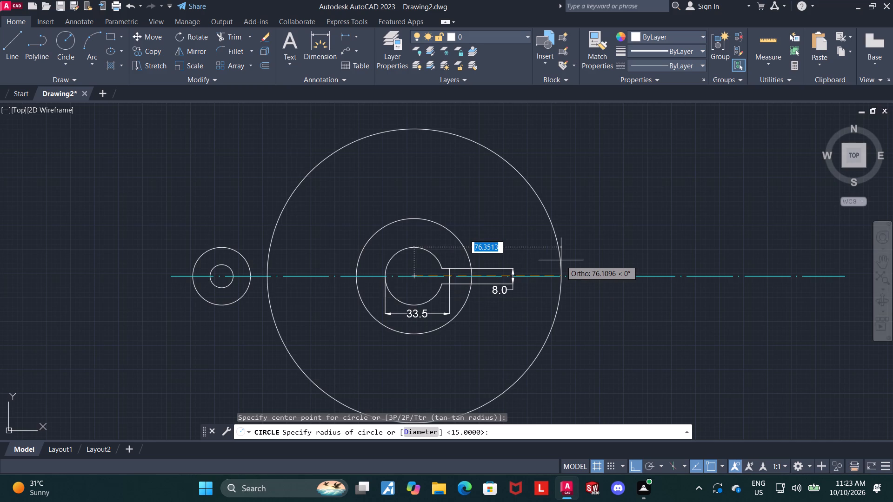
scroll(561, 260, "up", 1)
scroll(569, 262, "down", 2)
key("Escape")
Draw a circle of radius 90 centred on the keyed bore's centre.
scroll(435, 268, "up", 1)
scroll(508, 285, "up", 2)
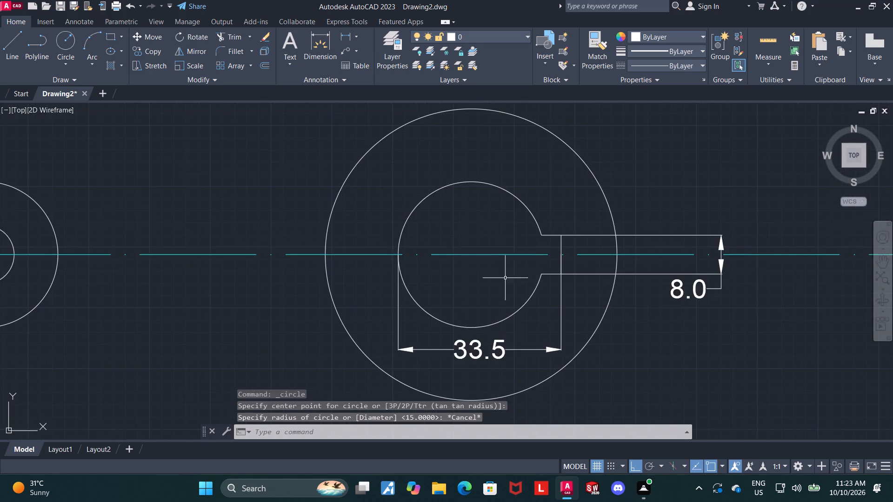
scroll(505, 277, "up", 2)
left_click(60, 46)
scroll(441, 229, "up", 1)
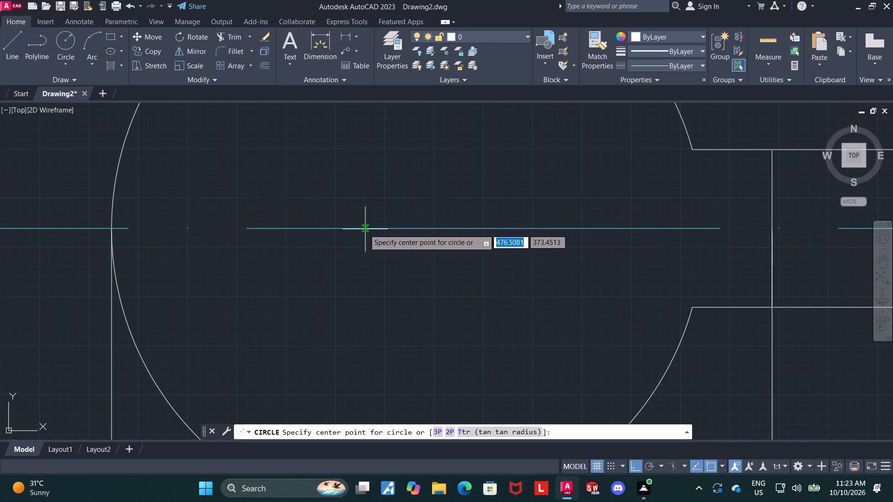
scroll(380, 267, "down", 2)
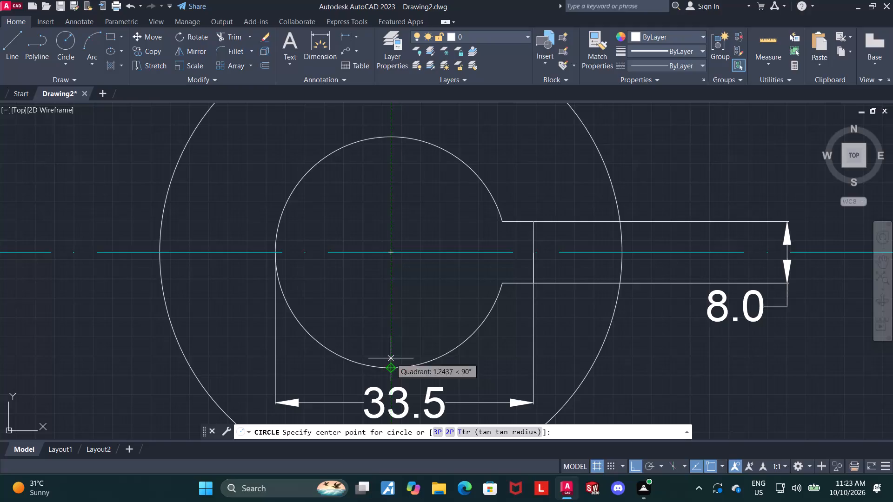
scroll(392, 275, "up", 2)
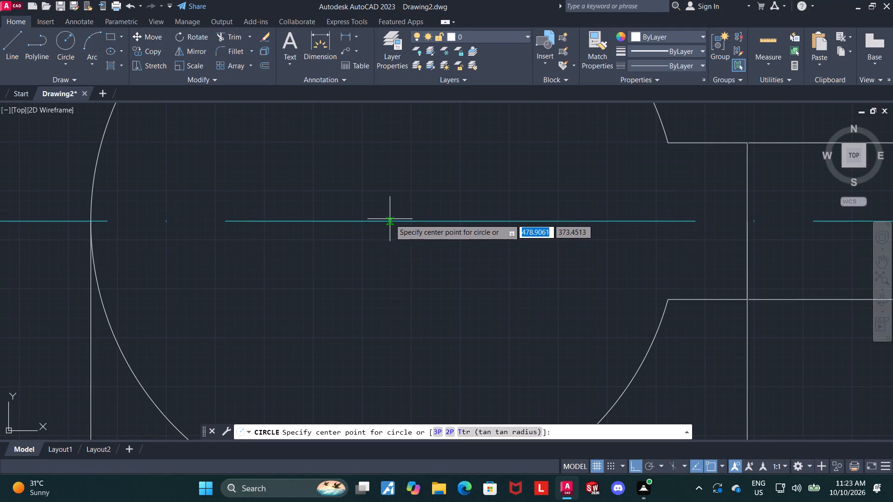
scroll(407, 246, "down", 2)
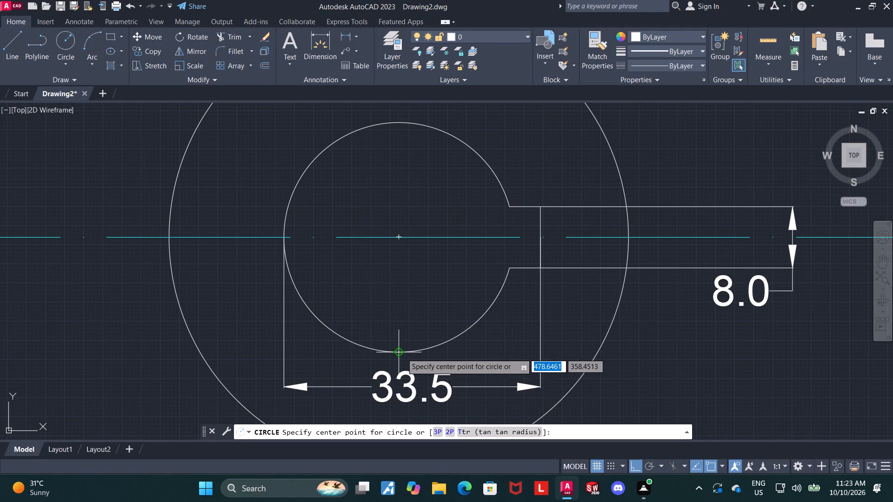
scroll(399, 234, "up", 3)
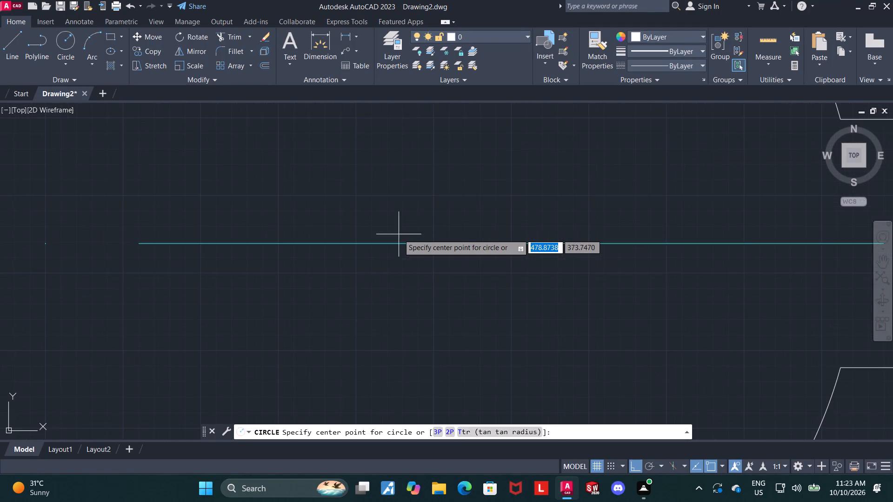
scroll(399, 244, "up", 11)
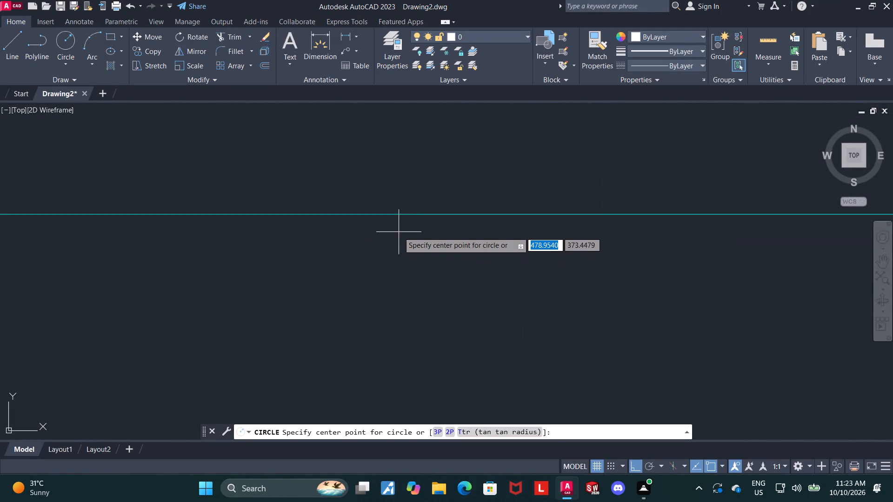
scroll(396, 207, "up", 5)
scroll(408, 286, "down", 9)
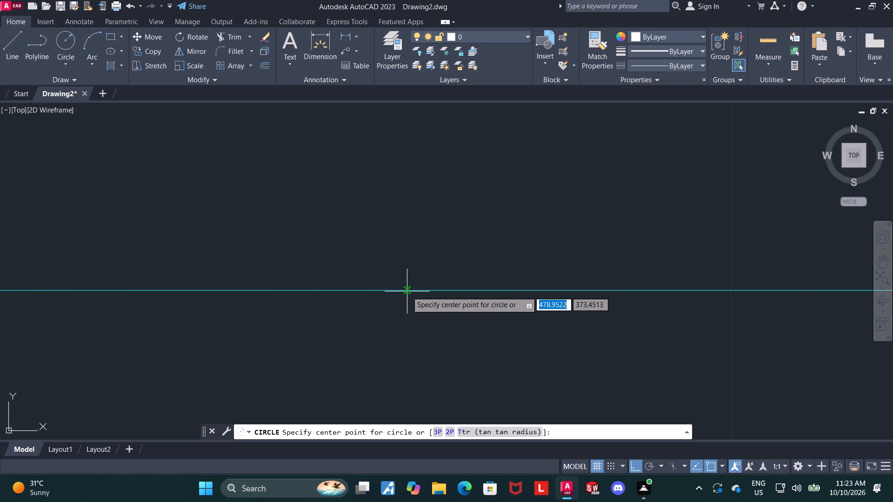
scroll(407, 291, "down", 13)
scroll(416, 325, "up", 2)
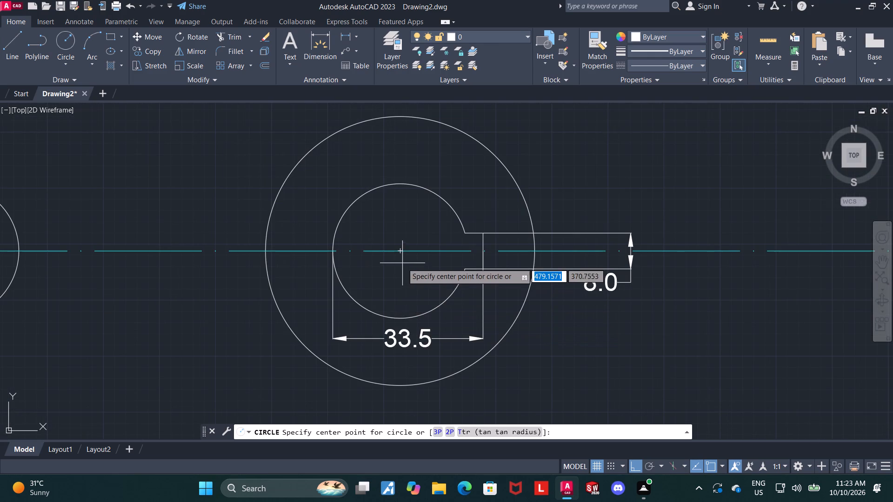
scroll(400, 251, "up", 8)
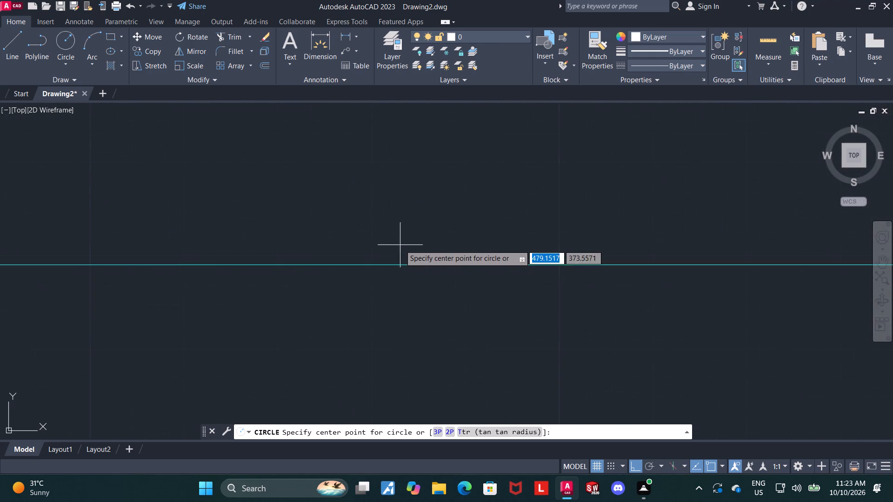
scroll(392, 267, "down", 8)
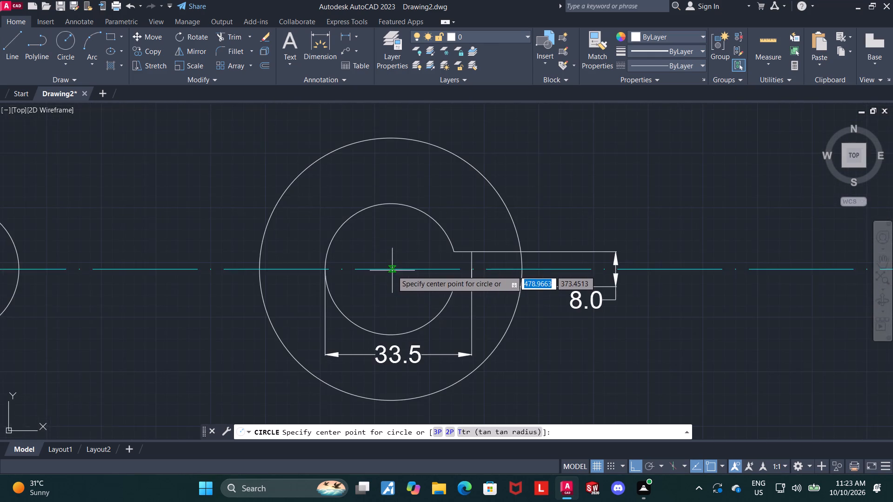
scroll(393, 282, "up", 1)
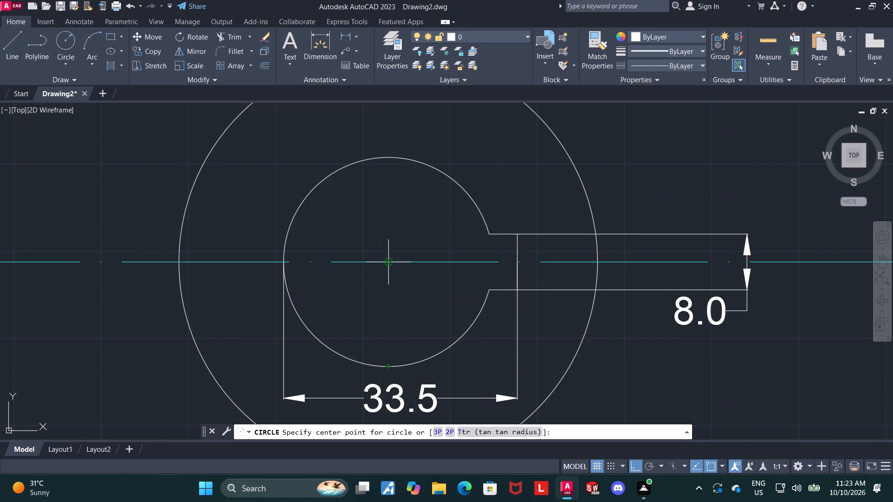
left_click(387, 265)
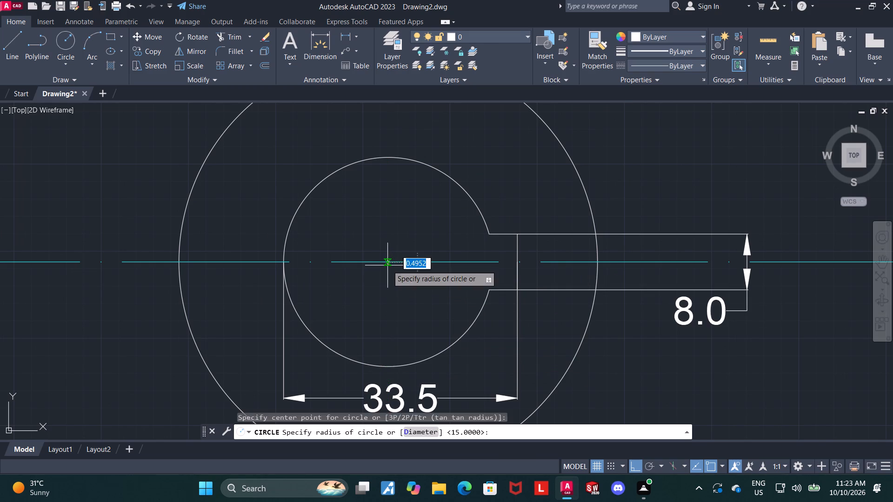
scroll(387, 265, "down", 4)
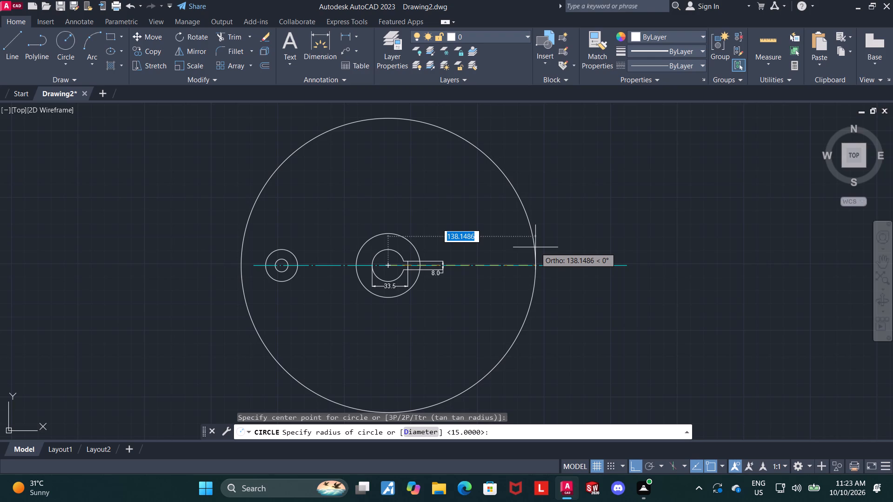
type("90")
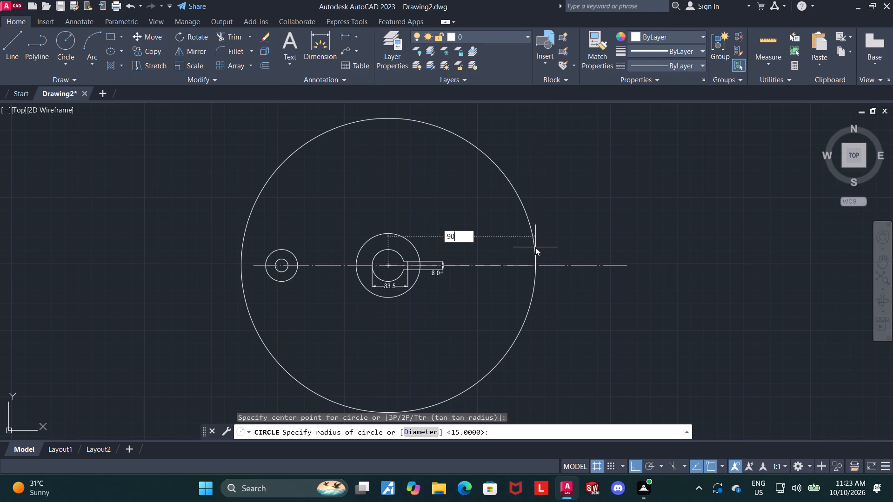
key("Return")
key("Escape")
key("Escape")
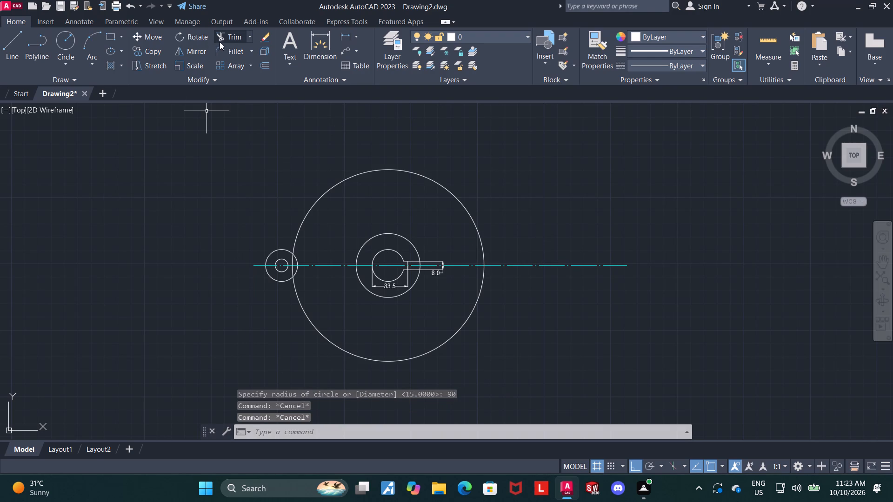
Draw a vertical line through the bore's centre, from just below to just above the radius-90 circle.
left_click(4, 40)
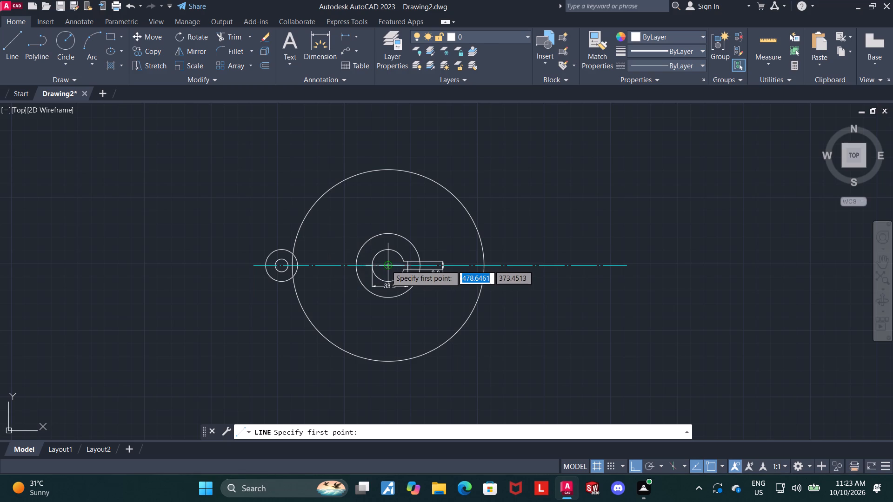
left_click(385, 380)
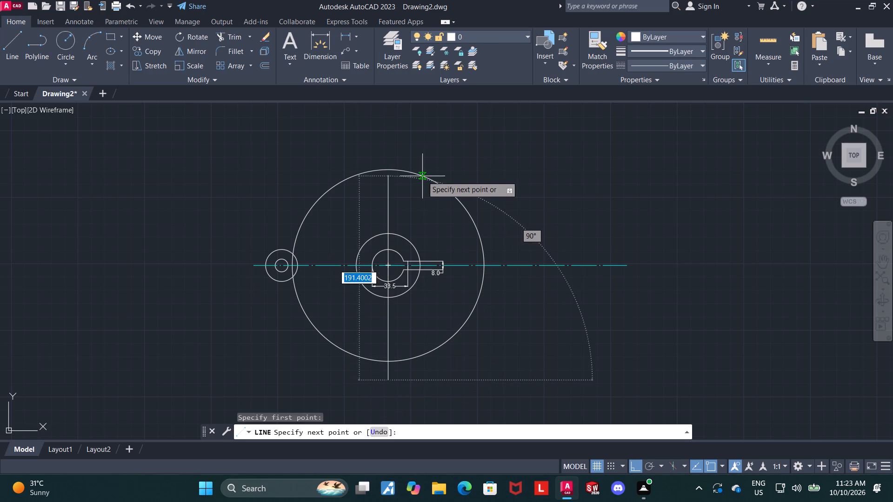
left_click(402, 150)
key("Escape")
key("Escape")
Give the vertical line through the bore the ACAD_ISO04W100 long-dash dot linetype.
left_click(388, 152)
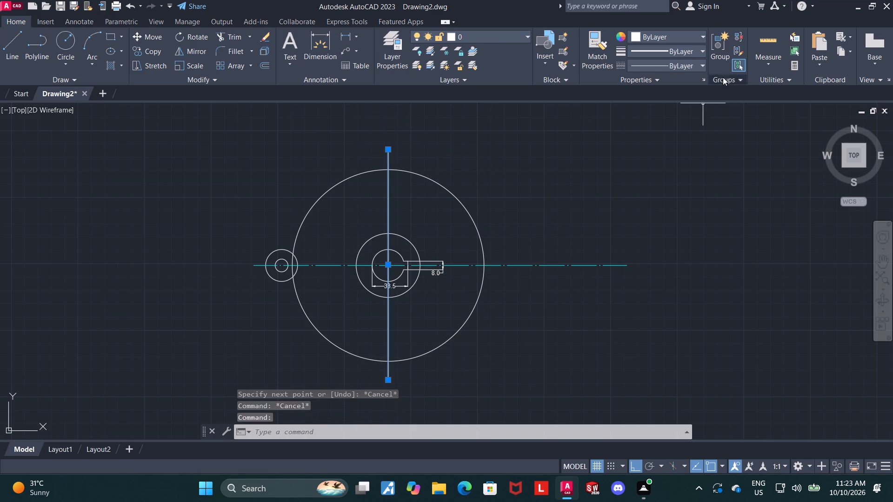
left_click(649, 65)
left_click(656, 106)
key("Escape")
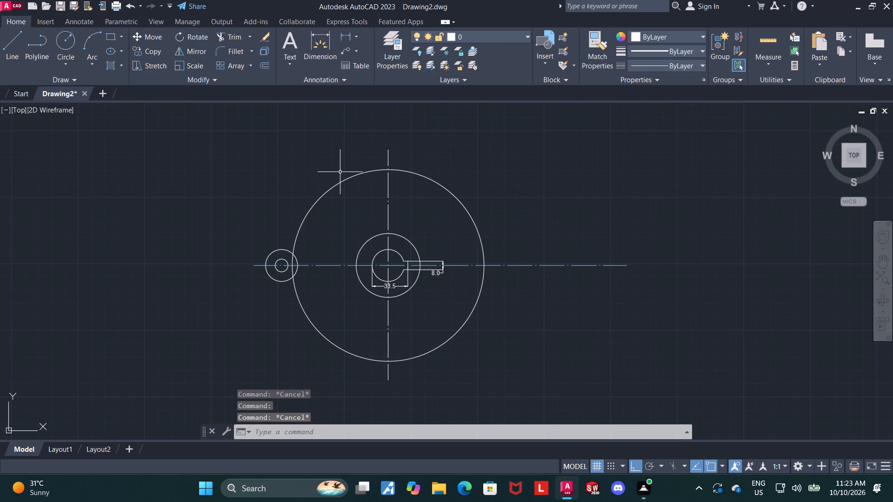
Trim away the half of the radius-90 circle on the small circles' side of the vertical line.
left_click(214, 32)
left_click(328, 191)
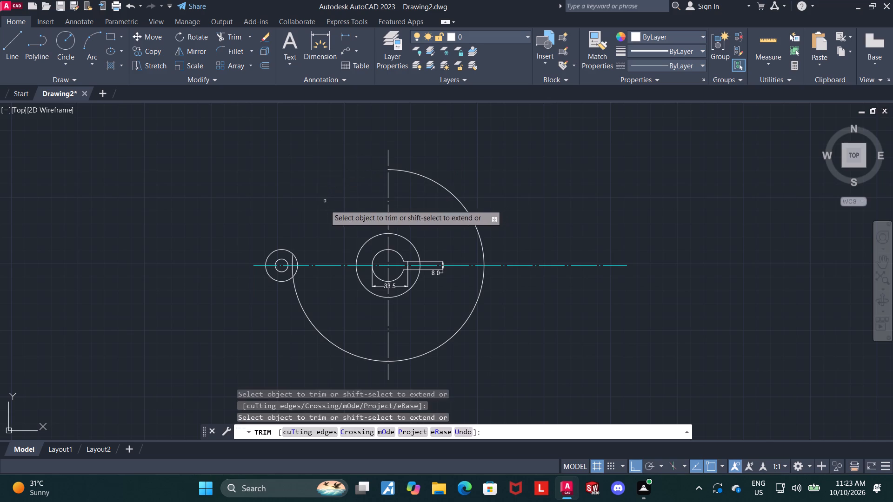
key("Escape")
left_click(231, 35)
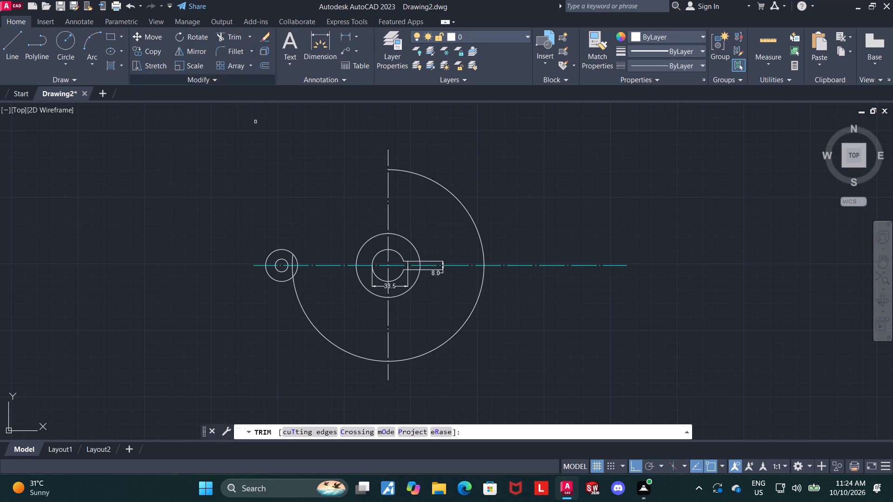
left_click(298, 297)
key("Escape")
Delete the leftover piece of the radius-90 arc inside the small concentric circles.
scroll(296, 274, "up", 2)
left_click(285, 269)
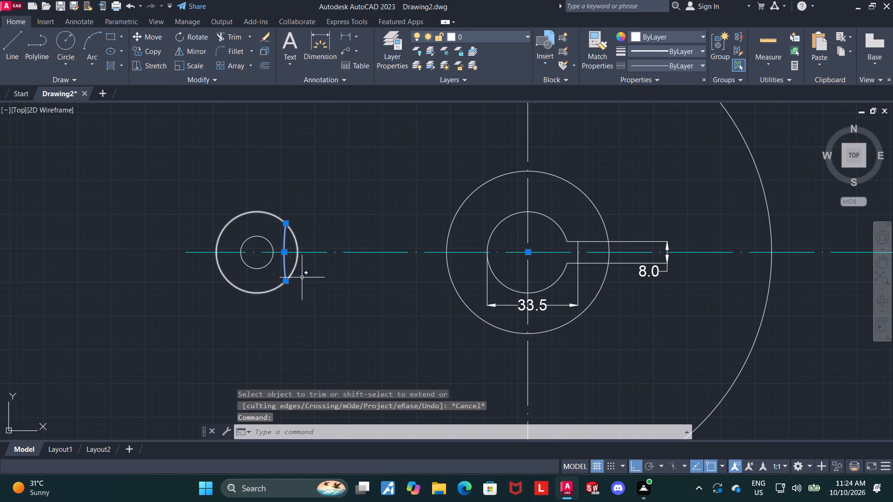
key("Delete")
Draw a circle of radius 120 centred on the keyed bore's centre.
scroll(306, 283, "down", 2)
middle_click_drag(363, 304, 345, 277)
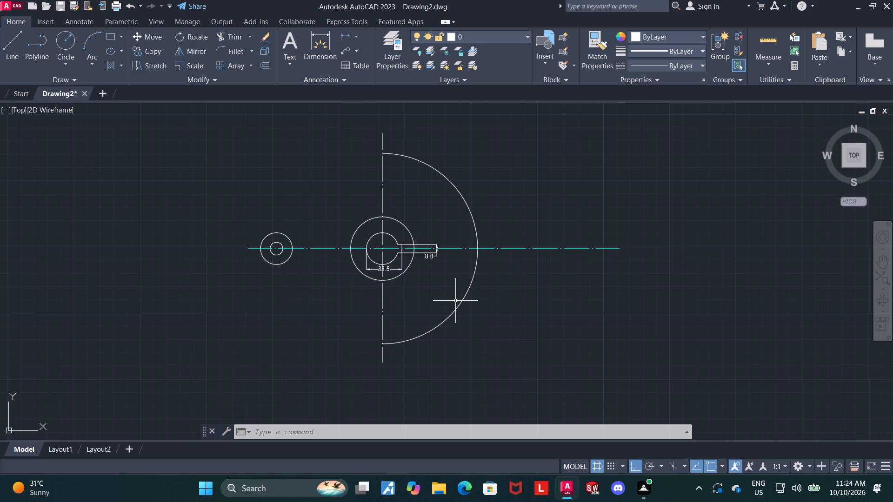
scroll(455, 301, "down", 1)
scroll(504, 271, "up", 1)
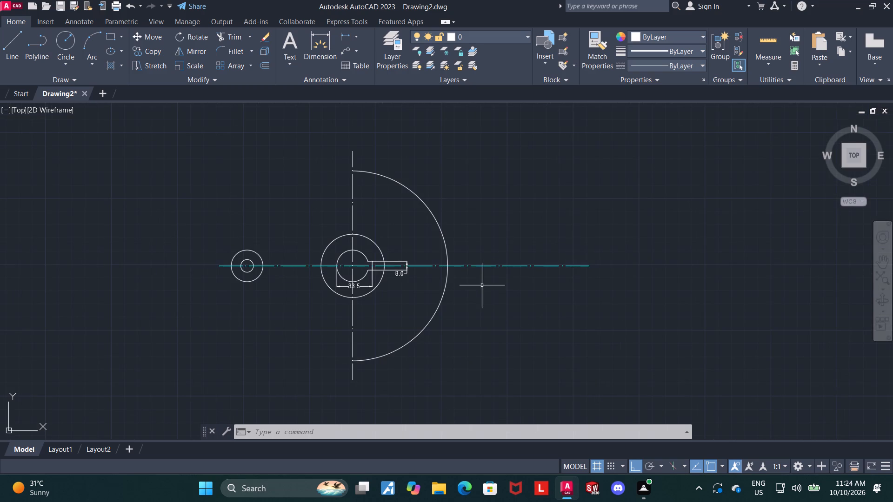
scroll(481, 286, "down", 1)
left_click(69, 43)
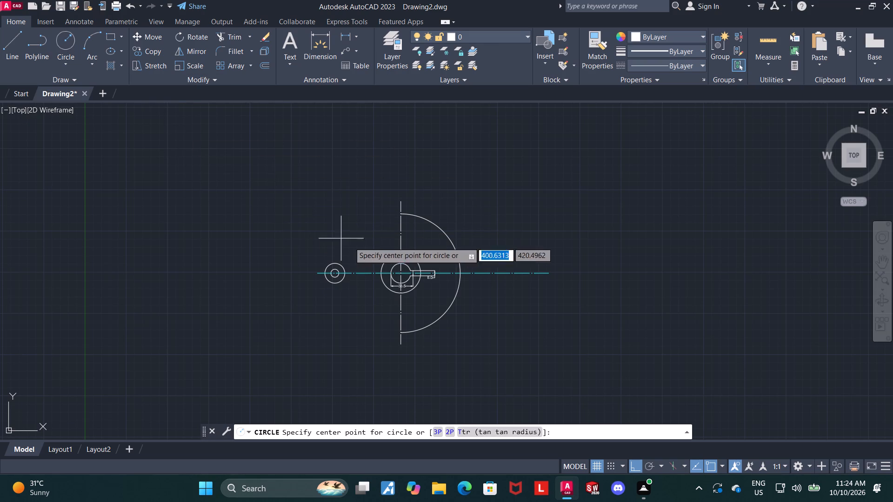
scroll(408, 290, "up", 2)
scroll(385, 253, "up", 2)
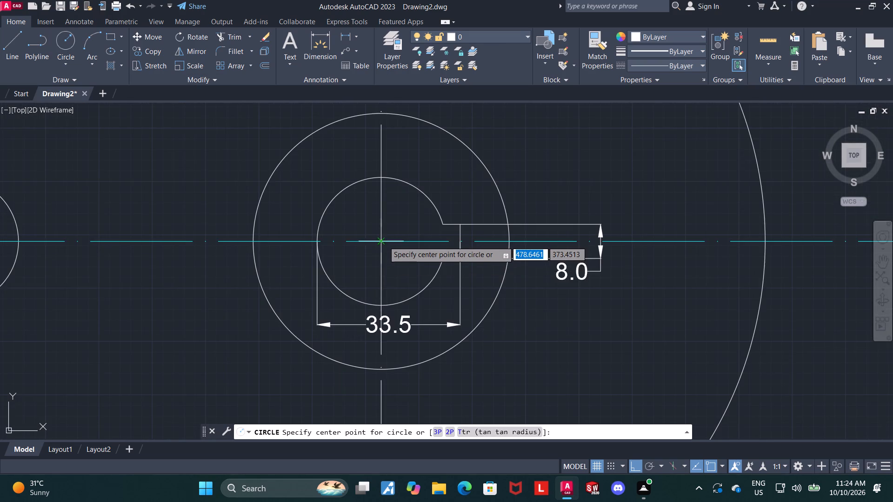
scroll(384, 241, "up", 2)
left_click(373, 240)
scroll(373, 240, "down", 2)
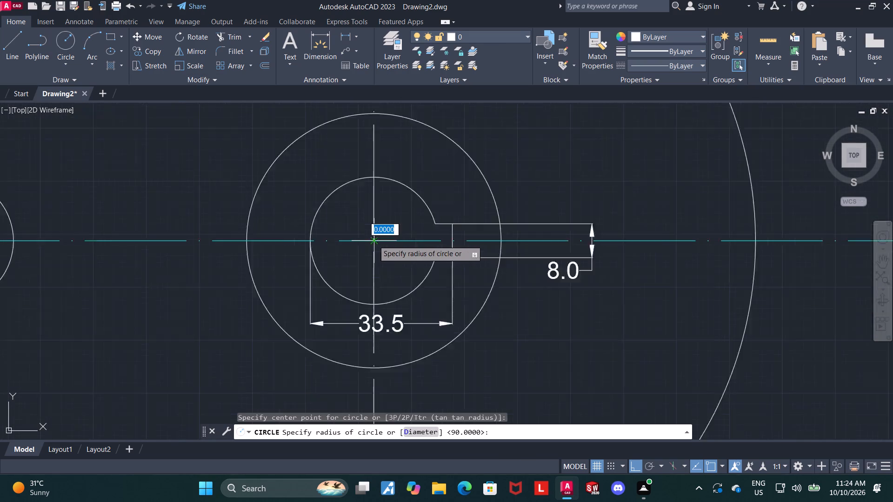
scroll(373, 240, "down", 2)
scroll(493, 234, "down", 2)
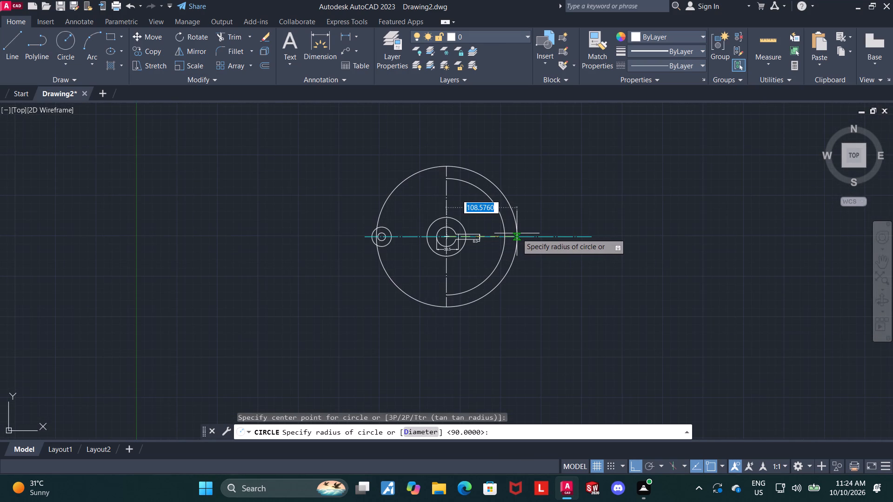
type("120")
key("Return")
key("Escape")
scroll(509, 238, "up", 1)
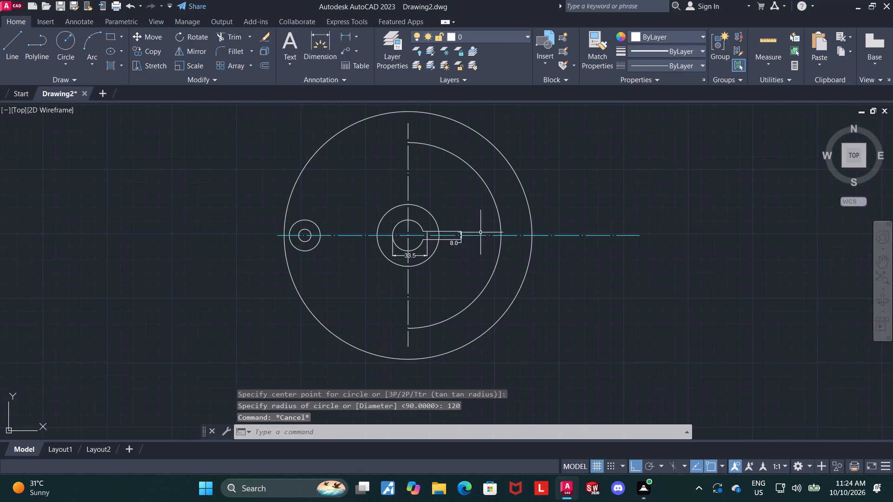
Delete the vertical dash-dot line through the bore's centre.
left_click(407, 183)
key("Delete")
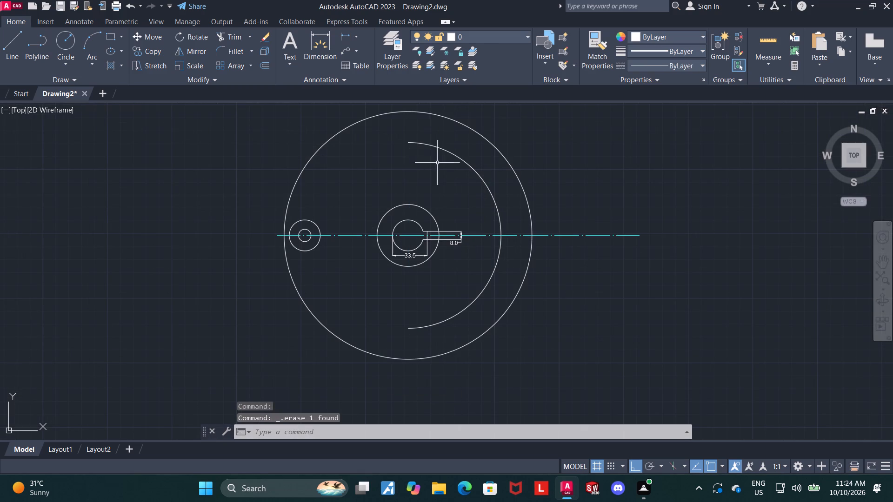
Draw a vertical line between the bottom and top quadrants of the radius-120 circle.
left_click(5, 36)
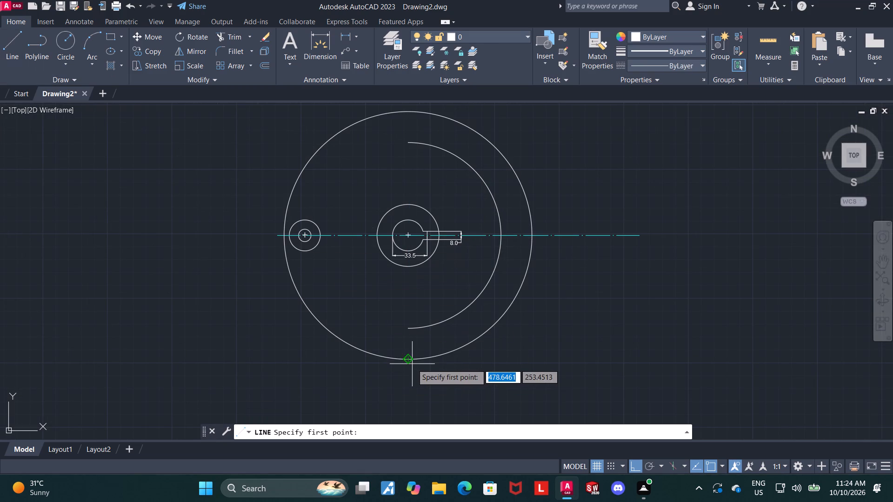
left_click(406, 361)
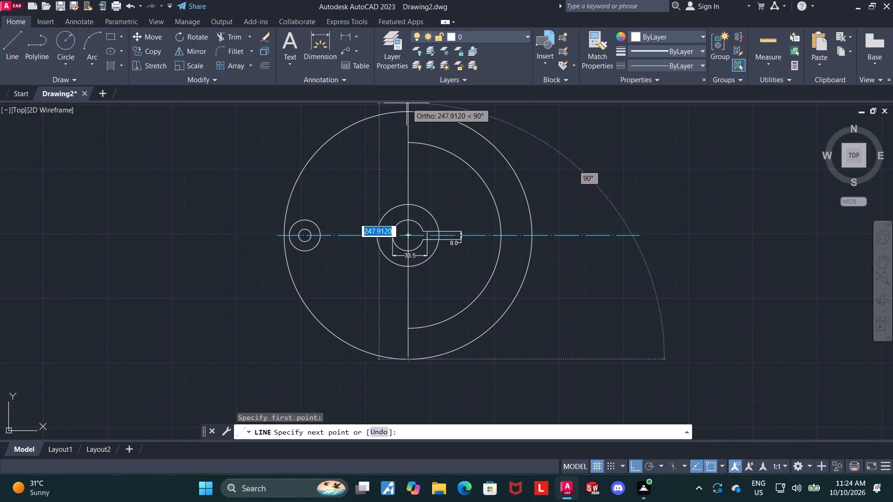
left_click(408, 108)
key("Escape")
key("Escape")
key("Escape")
Trim away the half of the radius-120 circle on the small concentric circles' side of the vertical line.
left_click(231, 38)
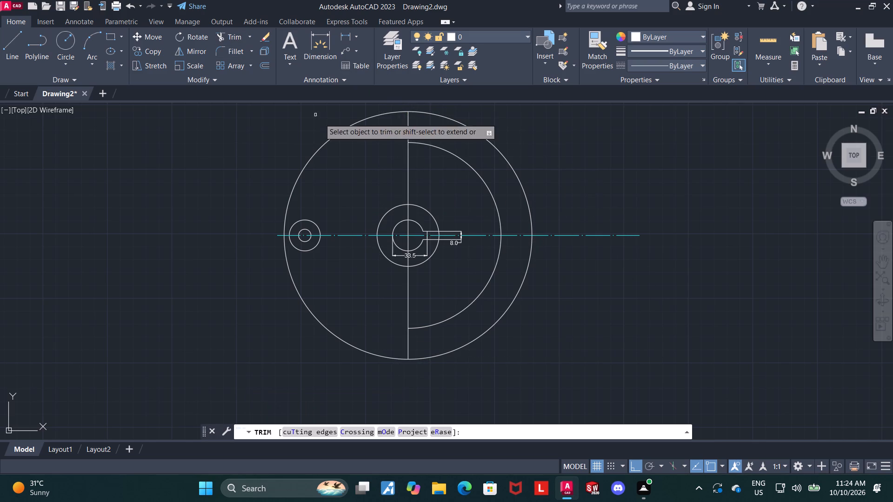
left_click(334, 139)
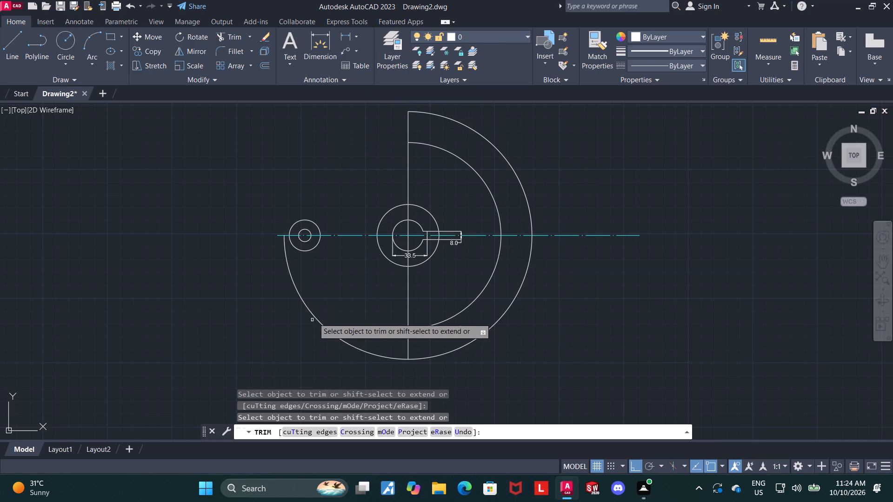
left_click(318, 320)
key("Escape")
key("Escape")
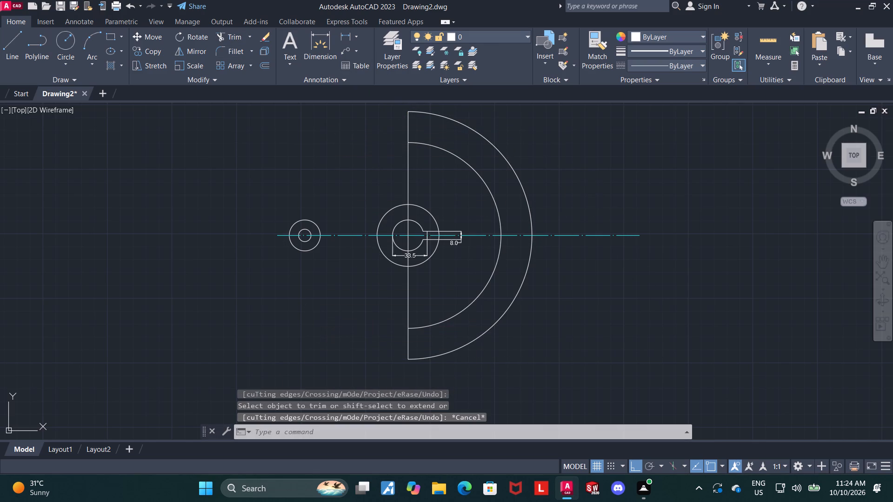
key("Escape")
Move the 8.0 keyway width dimension from outside the hub circle to inside the bore, beside the keyway.
scroll(313, 315, "down", 1)
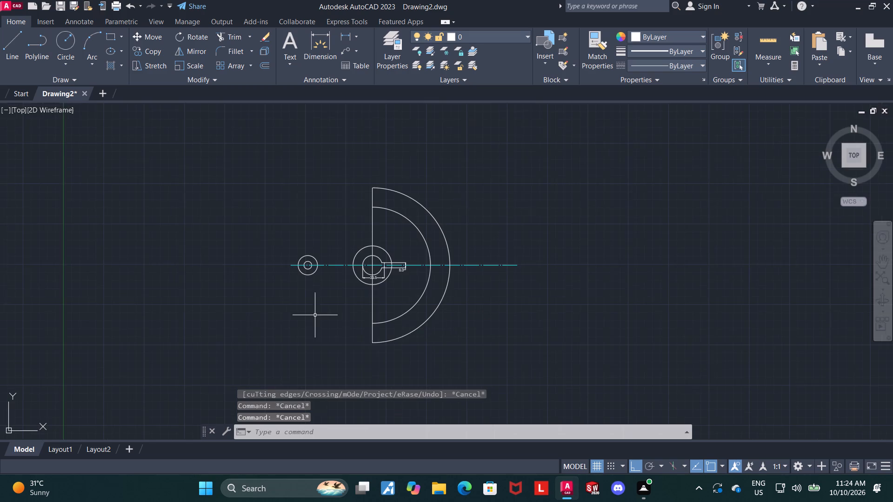
scroll(429, 233, "up", 1)
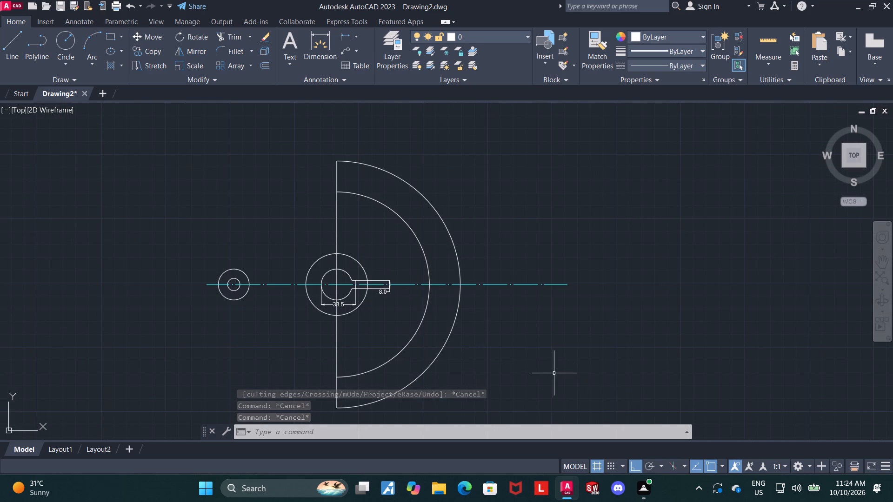
middle_click_drag(493, 312, 546, 312)
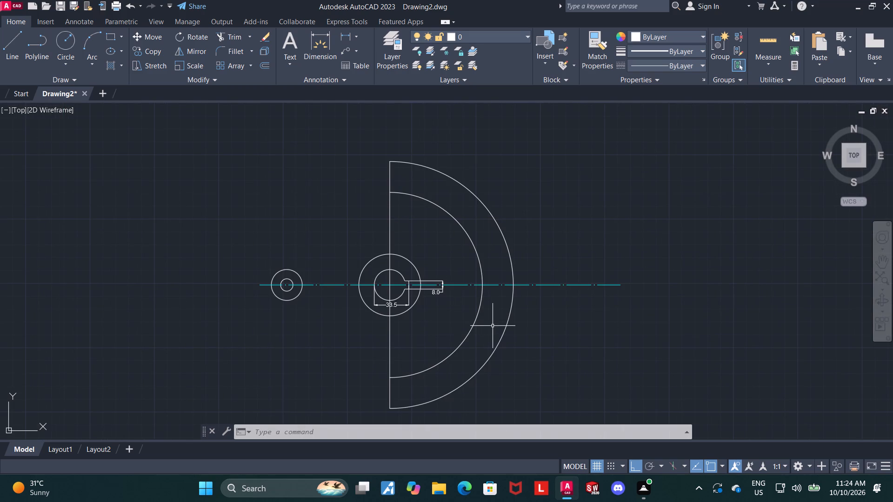
scroll(493, 326, "up", 1)
key("Escape")
key("Escape")
key("Escape")
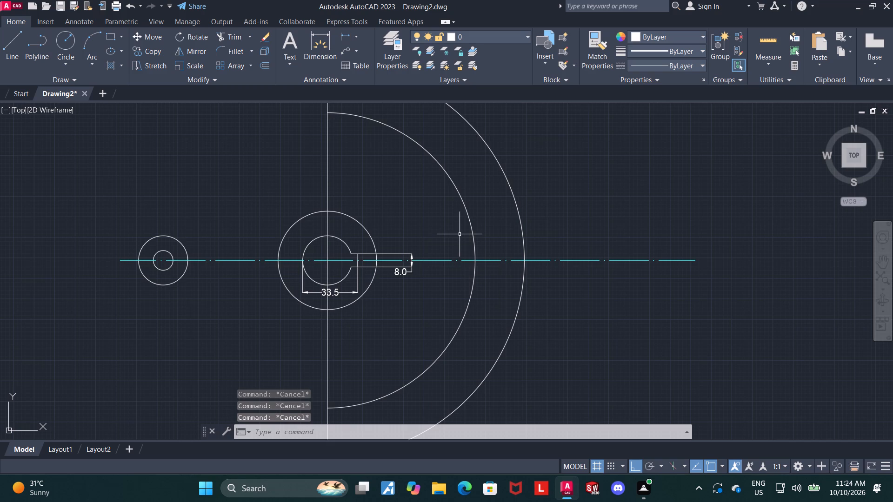
scroll(455, 252, "up", 1)
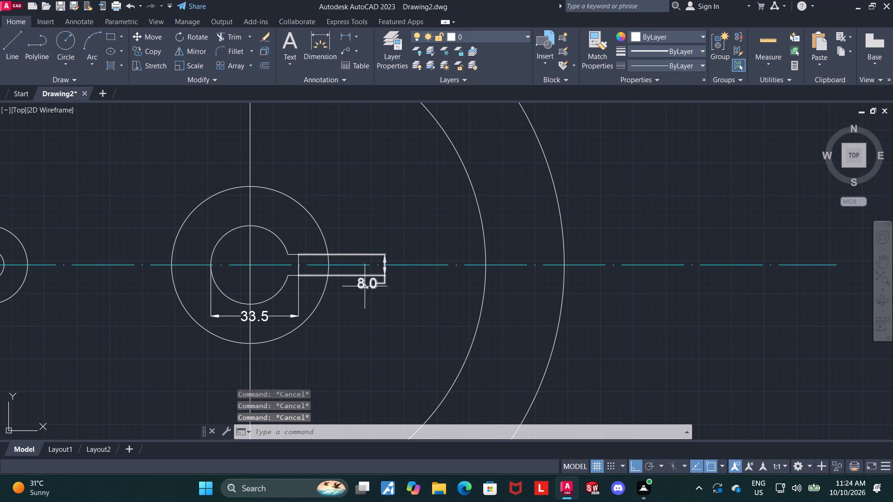
left_click(367, 286)
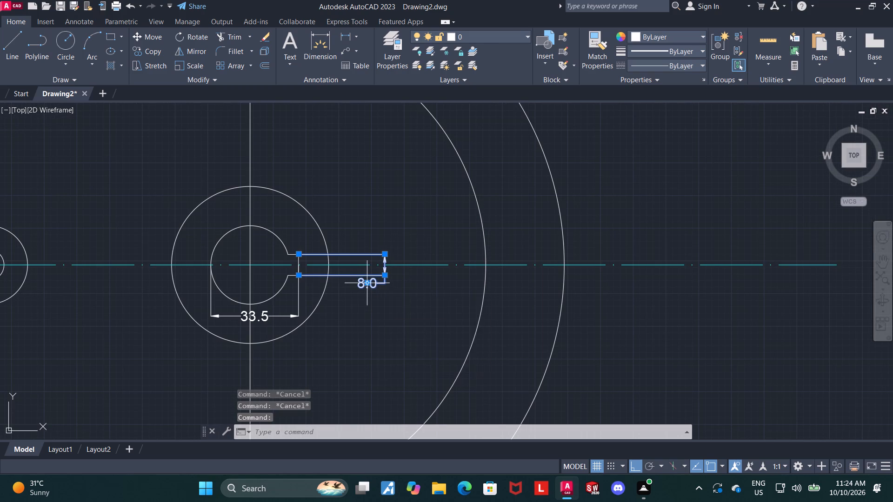
left_click(366, 284)
left_click(264, 275)
key("Escape")
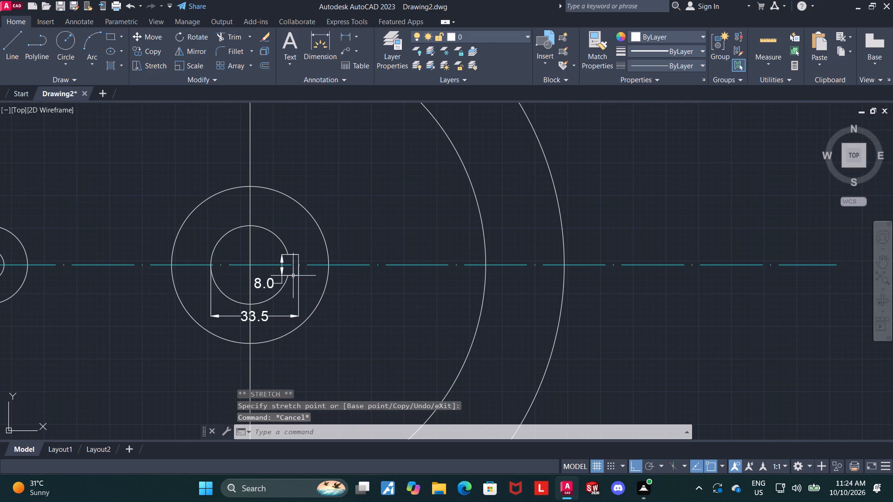
key("Escape")
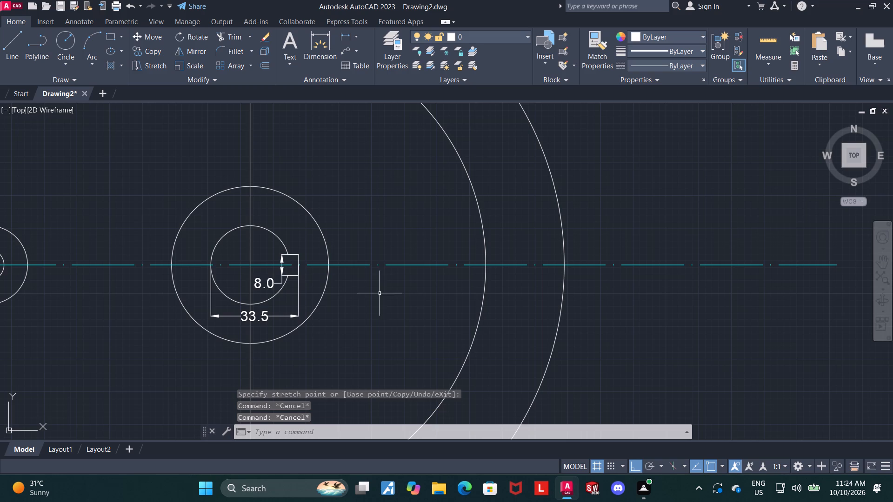
Draw a horizontal line along the centre line from the hub circle's quadrant to the radius-90 arc.
left_click(10, 45)
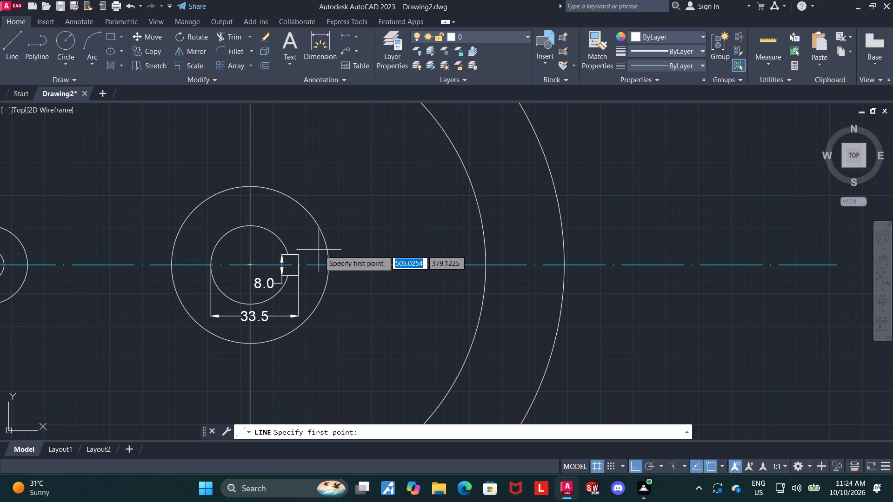
left_click(325, 263)
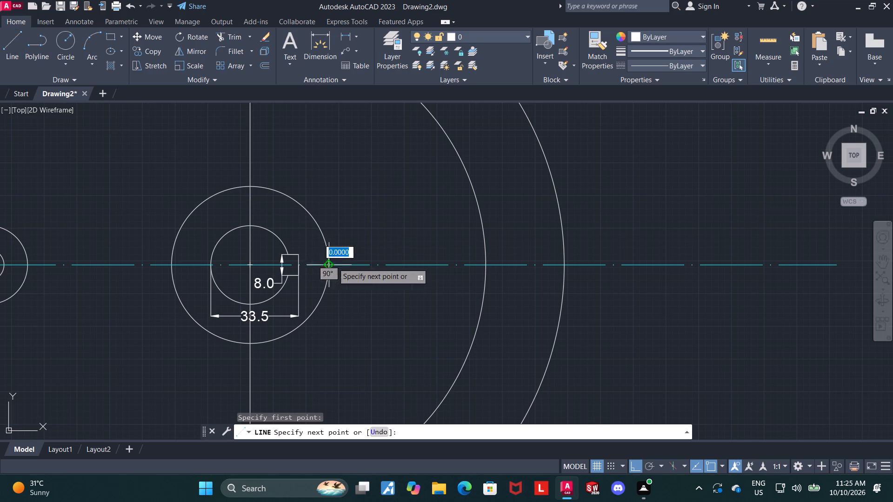
left_click(482, 265)
key("Escape")
key("Escape")
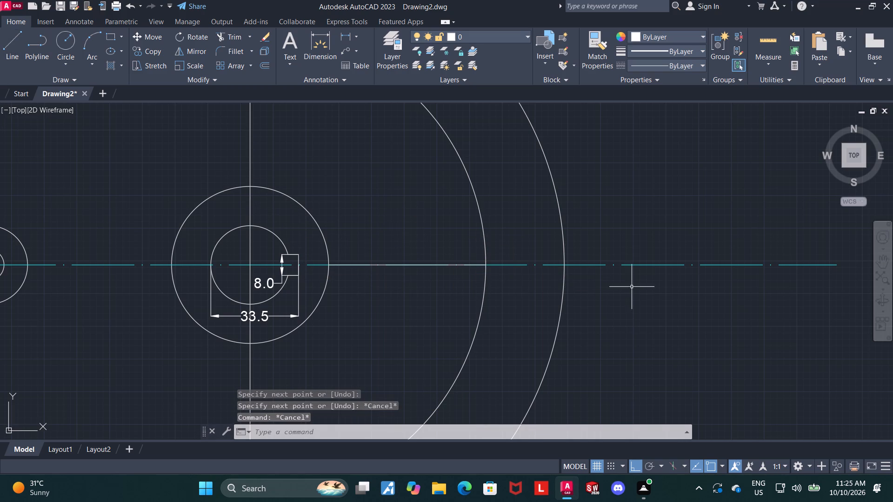
key("Escape")
Offset the new horizontal line by 10 on both sides, above and below the centre line.
left_click(433, 265)
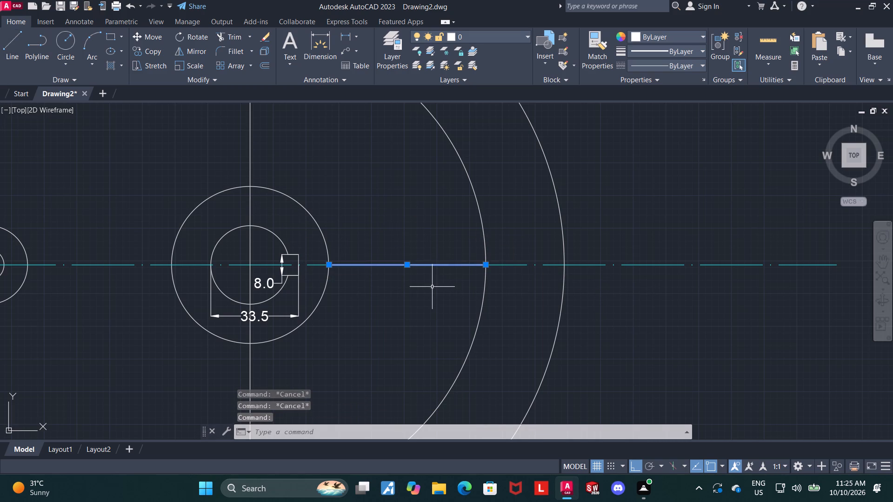
type("offset")
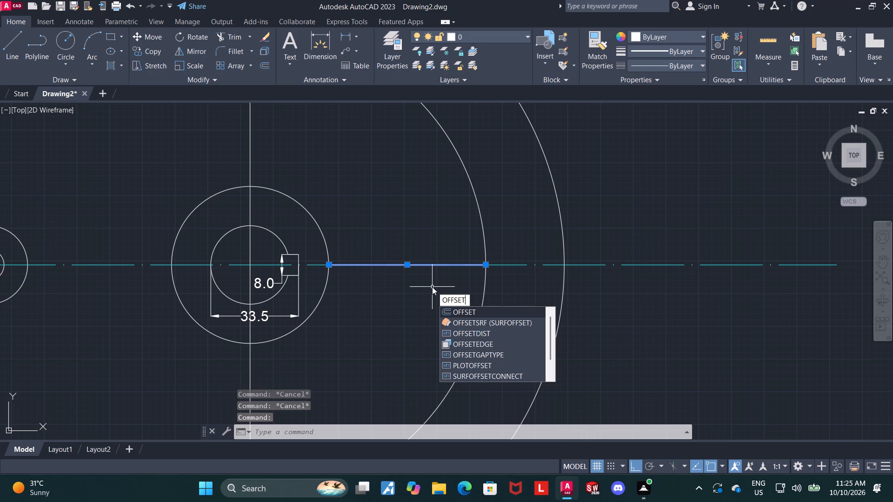
key("Return")
key("Return")
type("10")
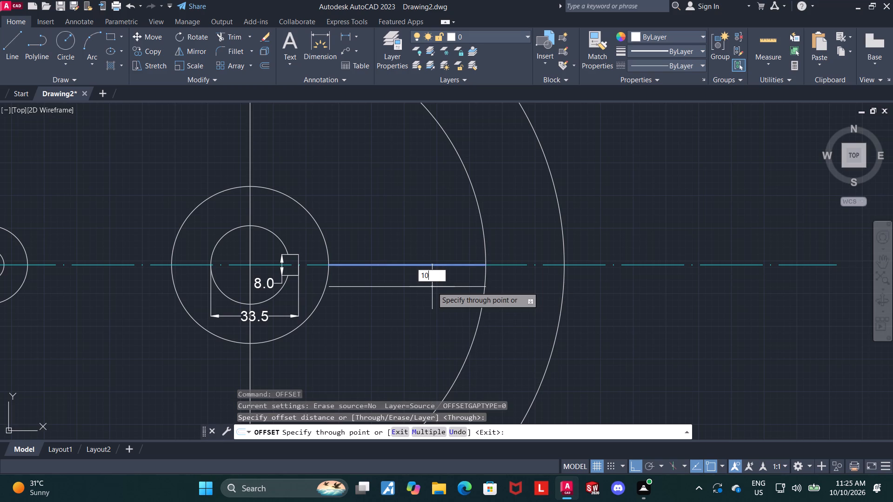
key("Return")
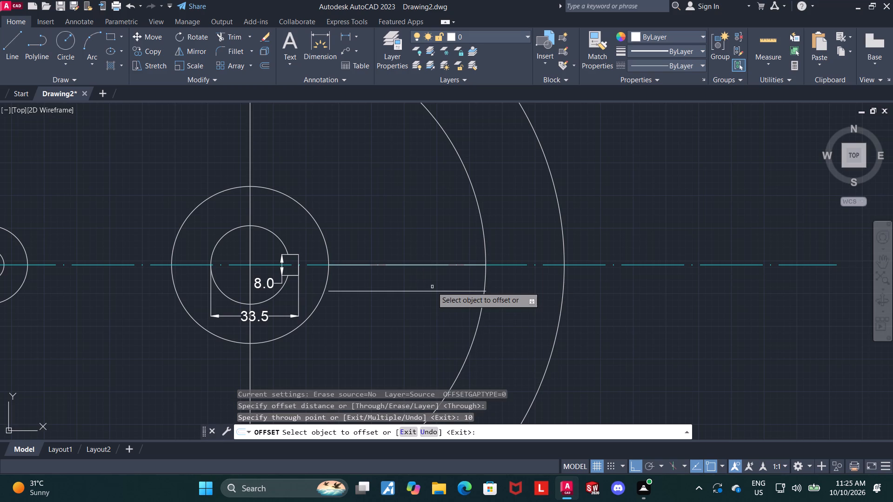
left_click(427, 265)
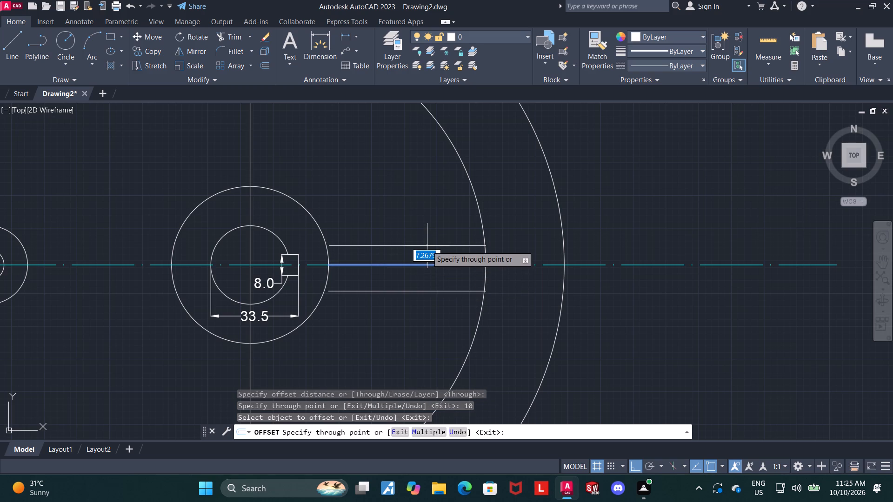
type("10")
key("Return")
key("Escape")
key("Escape")
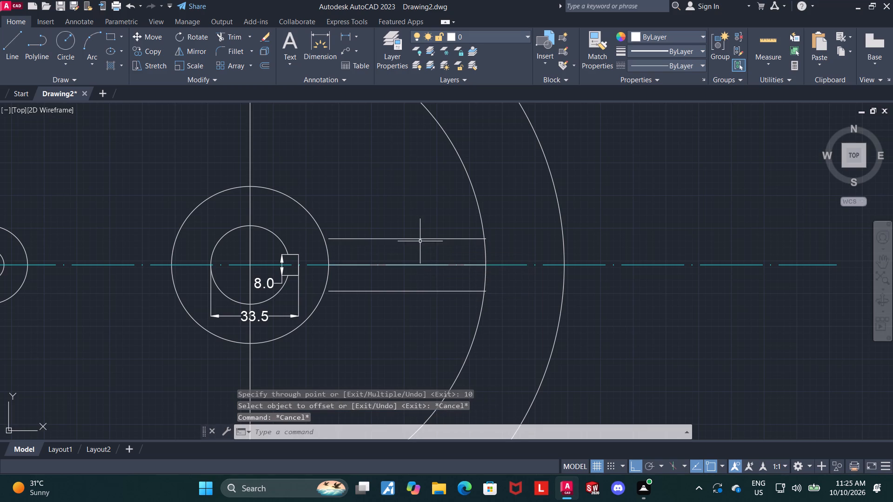
Extend the hub-side ends of both offset lines to the hub circle.
left_click(249, 37)
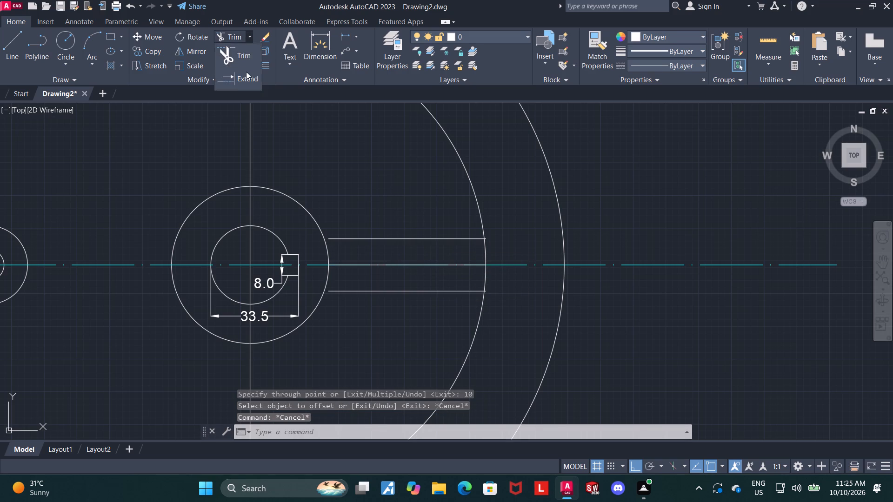
left_click(246, 72)
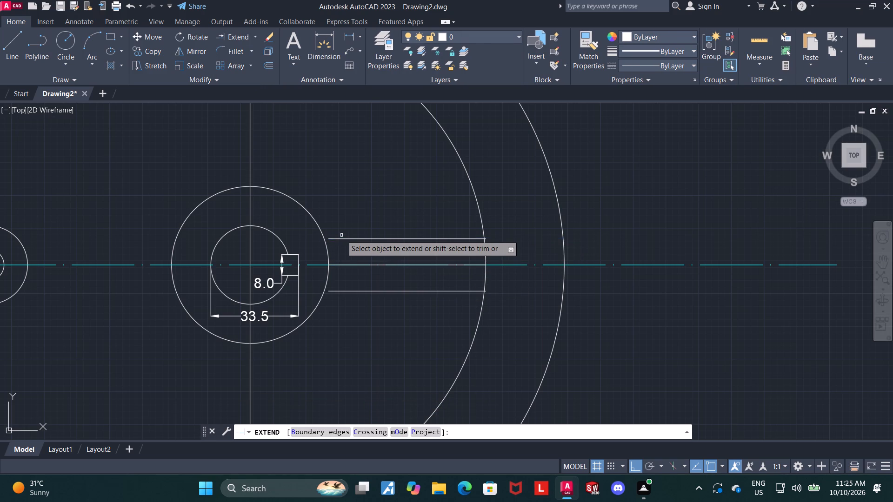
left_click(340, 237)
left_click(339, 292)
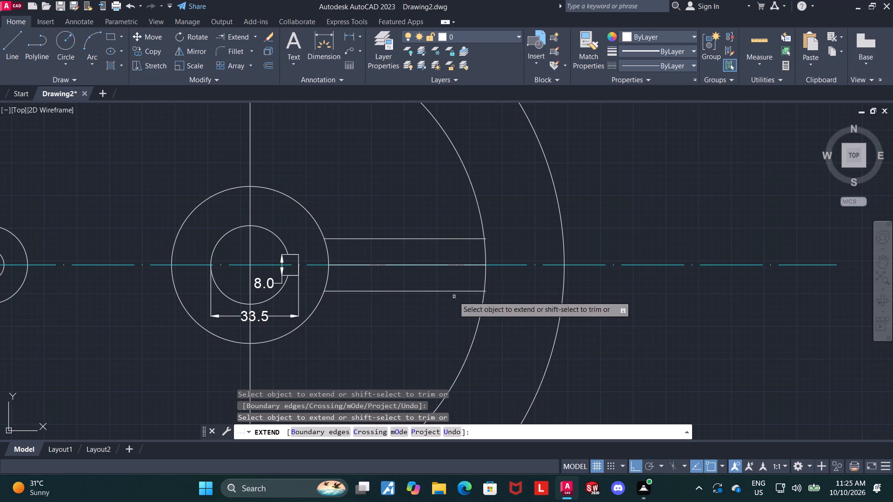
key("Escape")
key("Escape")
key("Escape")
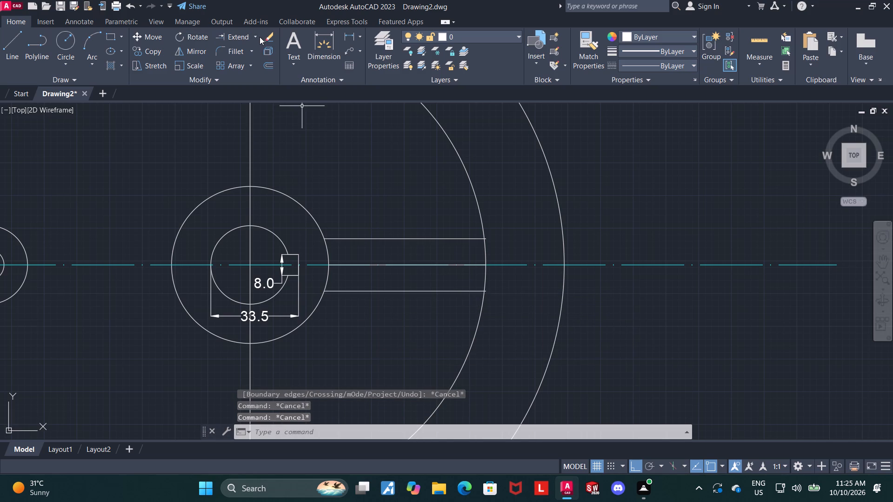
Trim both offset lines' overhangs beyond the radius-90 arc and remove the solid middle line on the centre line.
left_click(259, 37)
left_click(255, 37)
left_click(247, 57)
scroll(461, 239, "up", 3)
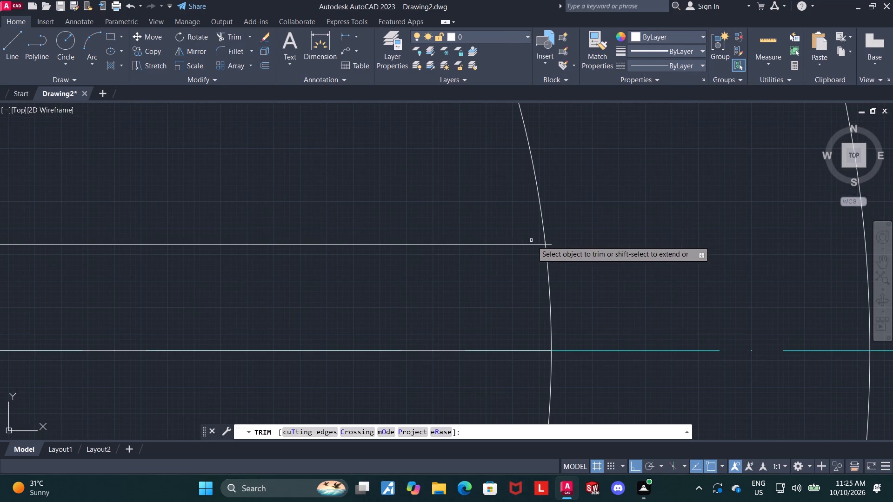
left_click(549, 246)
left_click(550, 242)
scroll(559, 275, "down", 2)
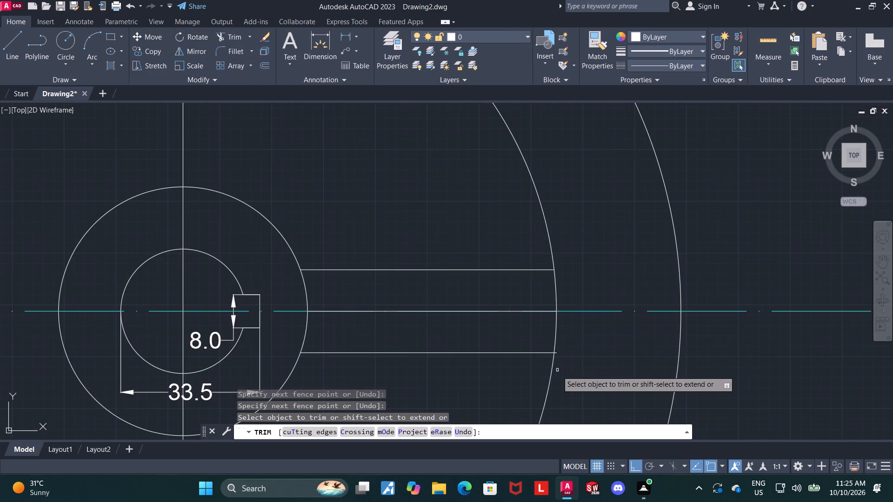
scroll(557, 363, "up", 2)
left_click(549, 340)
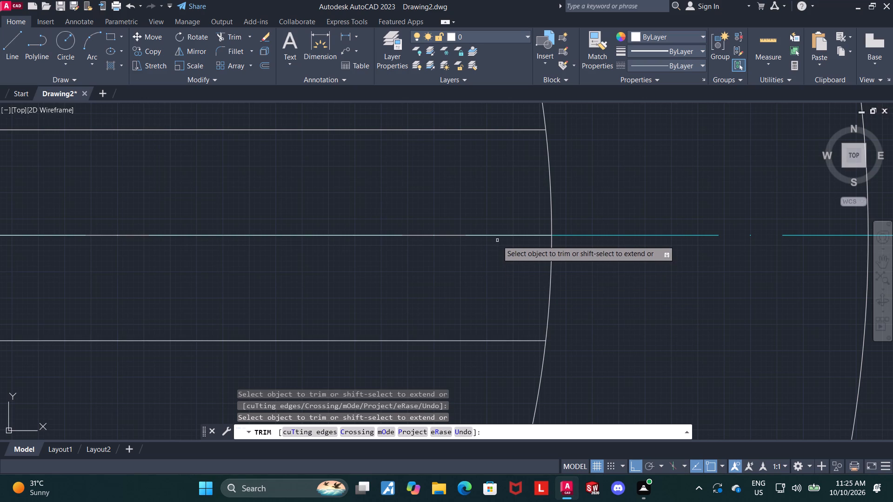
left_click(496, 236)
scroll(493, 288, "down", 1)
key("Escape")
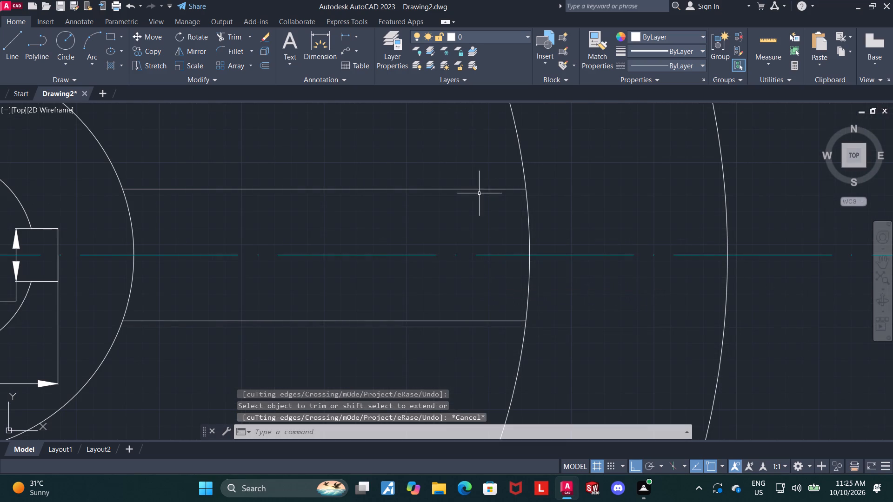
key("Escape")
Dimension the vertical distance between the two offset lines, placing the dimension between them.
scroll(439, 213, "down", 2)
scroll(425, 214, "up", 1)
left_click(320, 51)
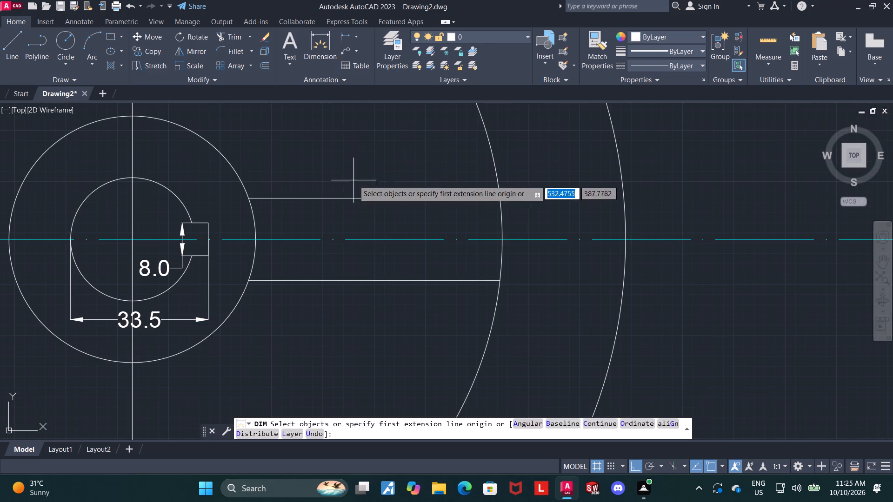
left_click(432, 199)
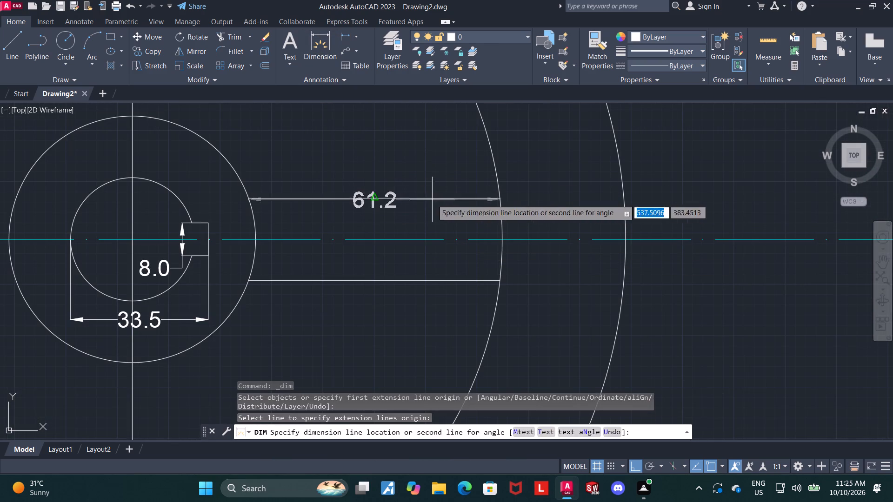
left_click(391, 279)
left_click(394, 267)
key("Escape")
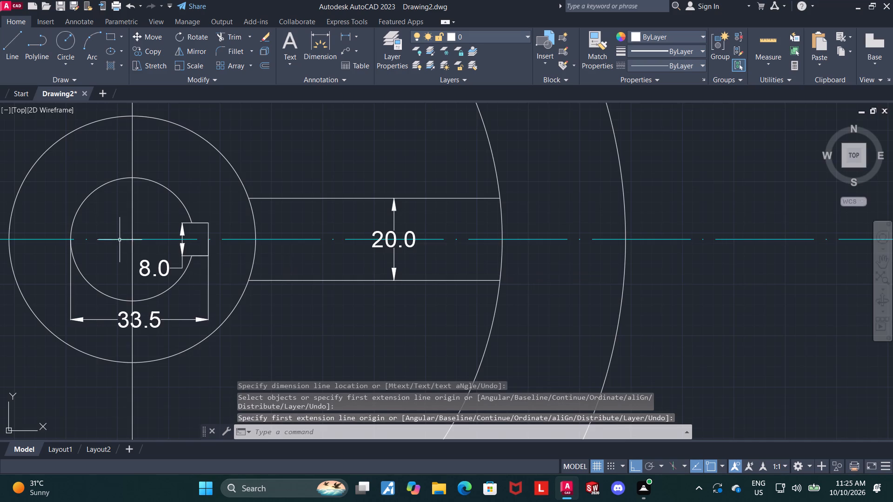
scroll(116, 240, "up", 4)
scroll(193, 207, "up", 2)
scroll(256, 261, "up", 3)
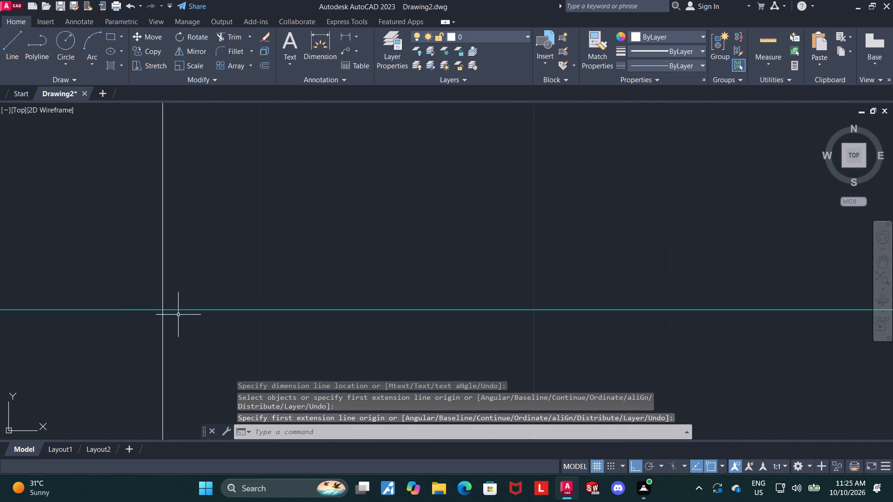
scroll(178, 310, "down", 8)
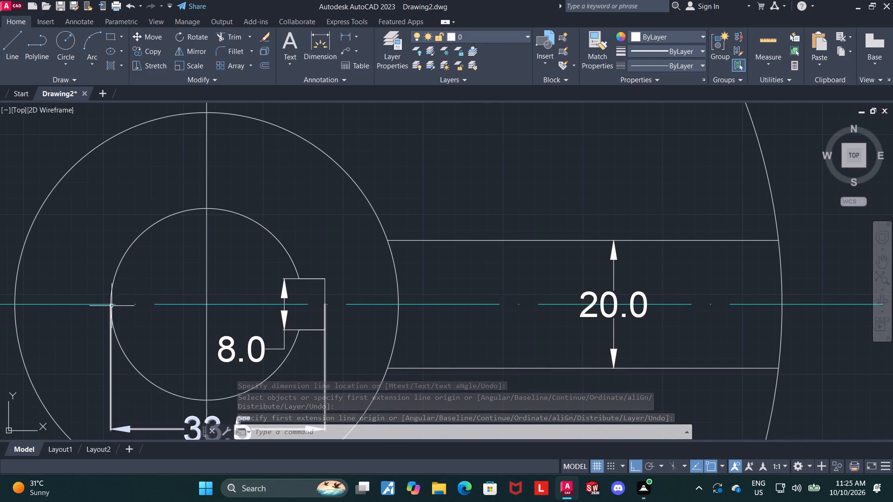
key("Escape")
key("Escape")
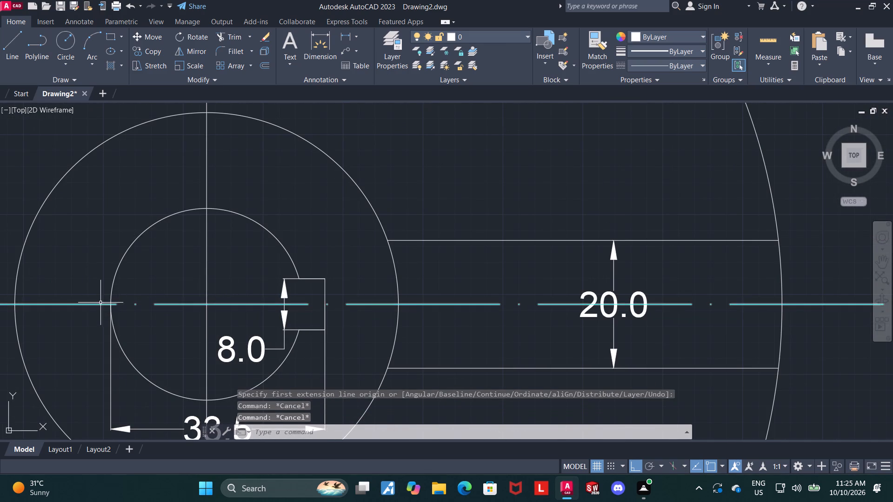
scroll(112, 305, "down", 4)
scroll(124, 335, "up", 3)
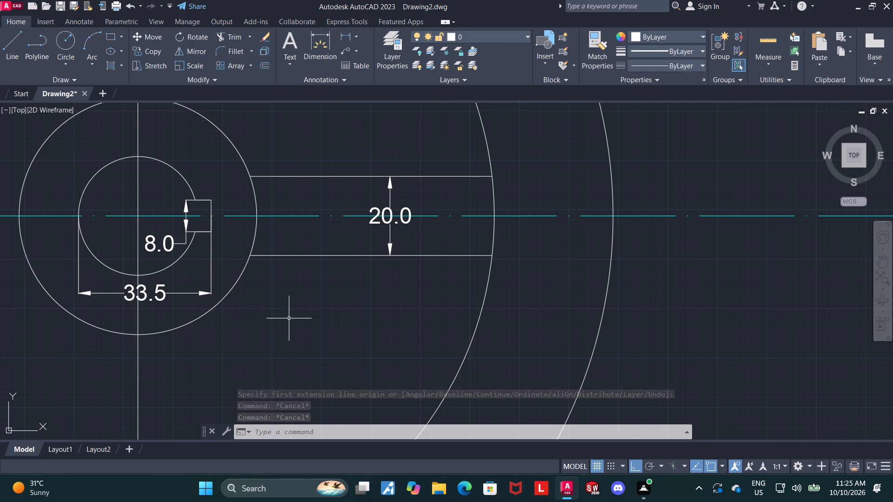
Fillet the corner between the hub's outer circle and the arm's upper line with radius 6.
scroll(262, 325, "down", 1)
middle_click_drag(268, 332, 373, 365)
key("f")
key("Return")
key("r")
key("Return")
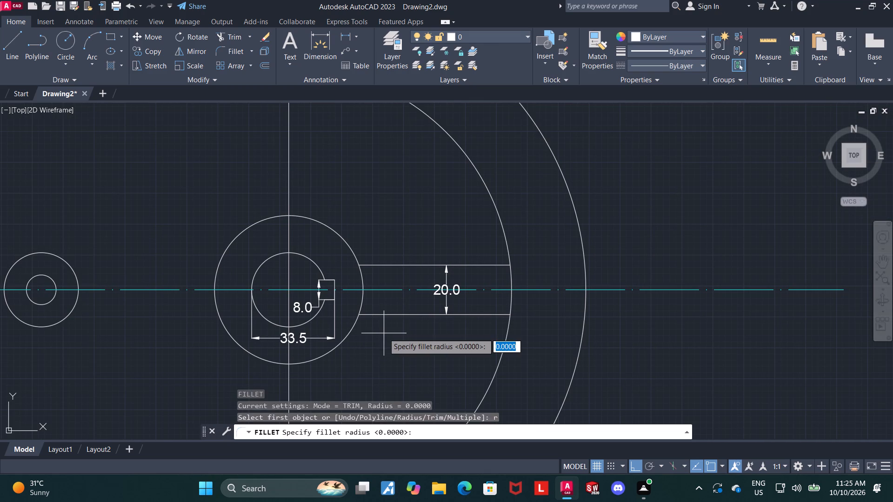
key("6")
key("Return")
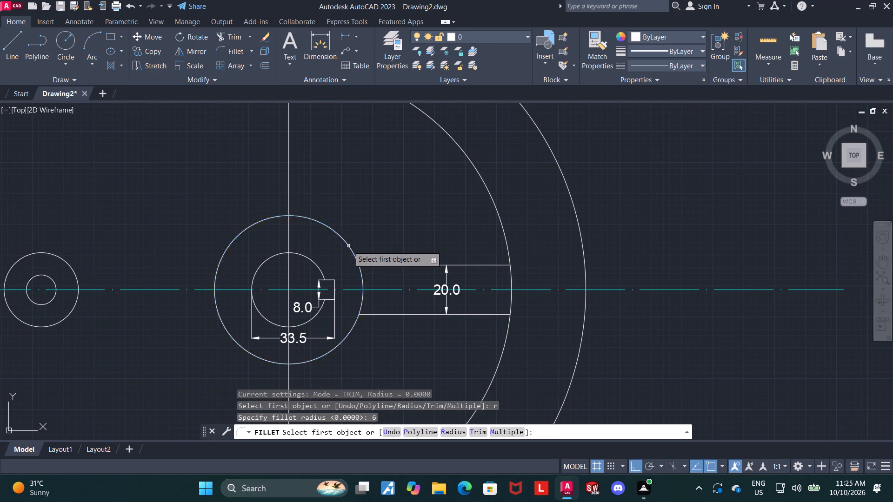
left_click(348, 246)
left_click(370, 264)
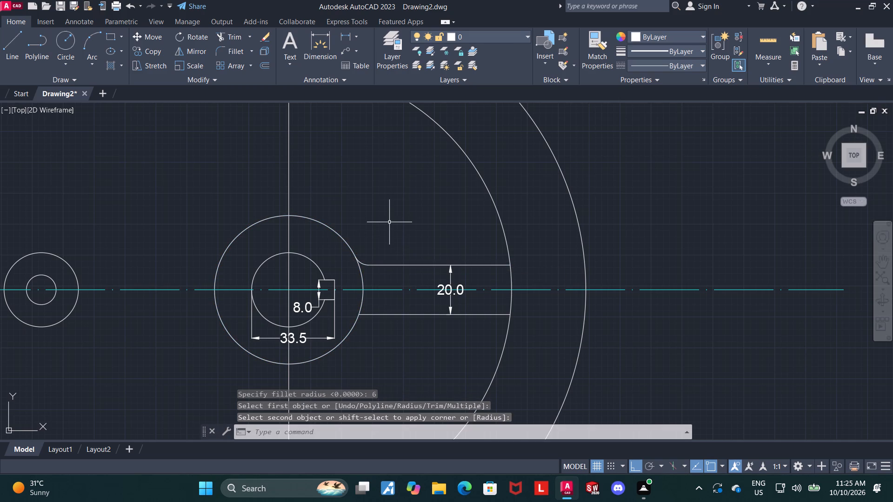
Fillet the corner between the hub's outer circle and the arm's lower line with radius 6.
key("f")
key("Return")
key("r")
key("Return")
key("6")
key("Return")
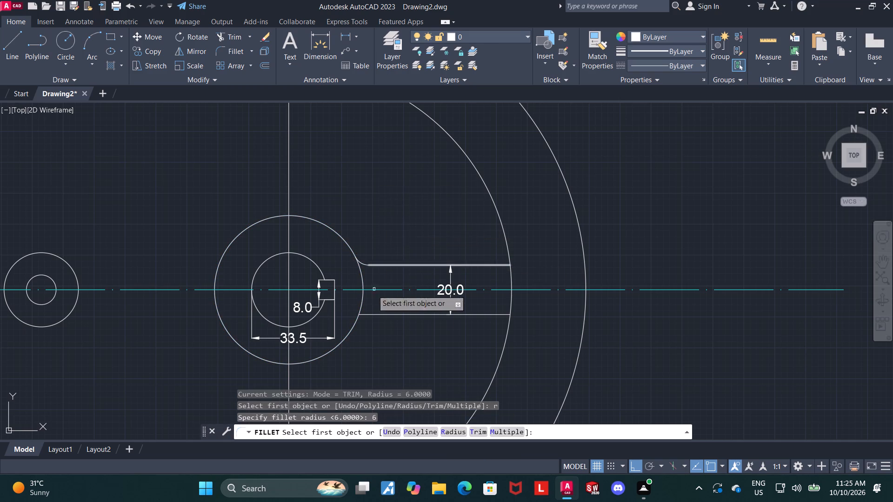
left_click(355, 322)
left_click(373, 315)
key("Escape")
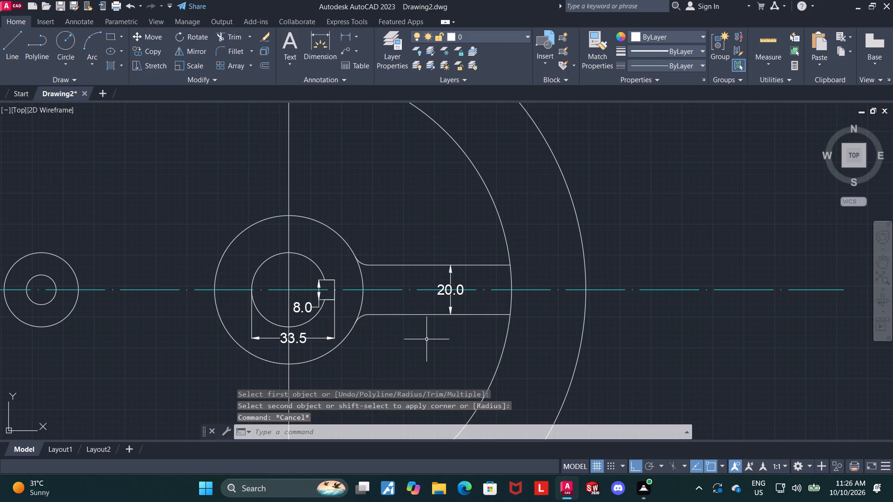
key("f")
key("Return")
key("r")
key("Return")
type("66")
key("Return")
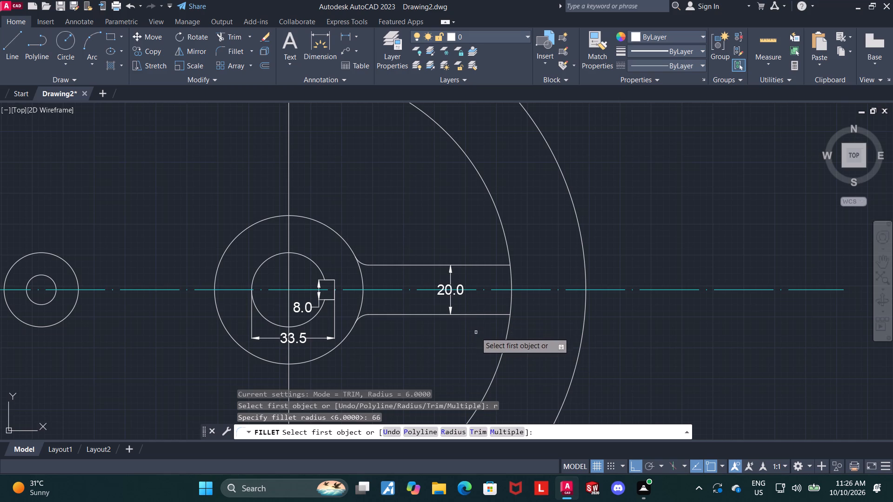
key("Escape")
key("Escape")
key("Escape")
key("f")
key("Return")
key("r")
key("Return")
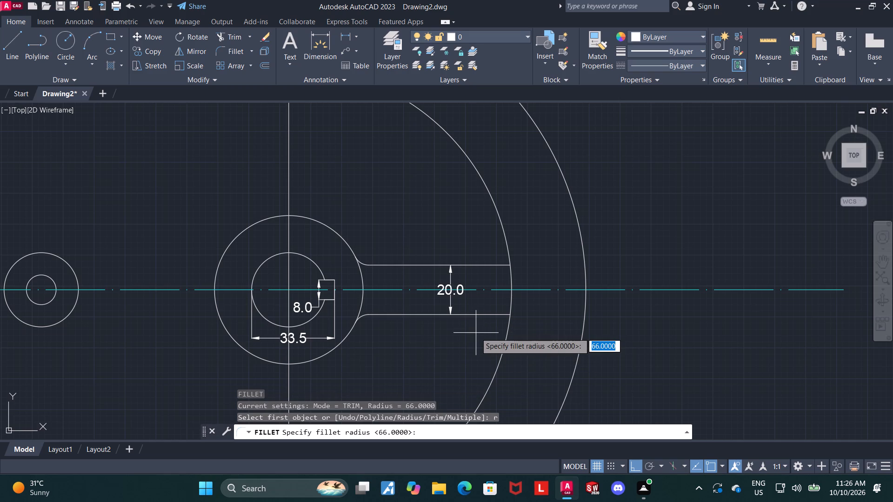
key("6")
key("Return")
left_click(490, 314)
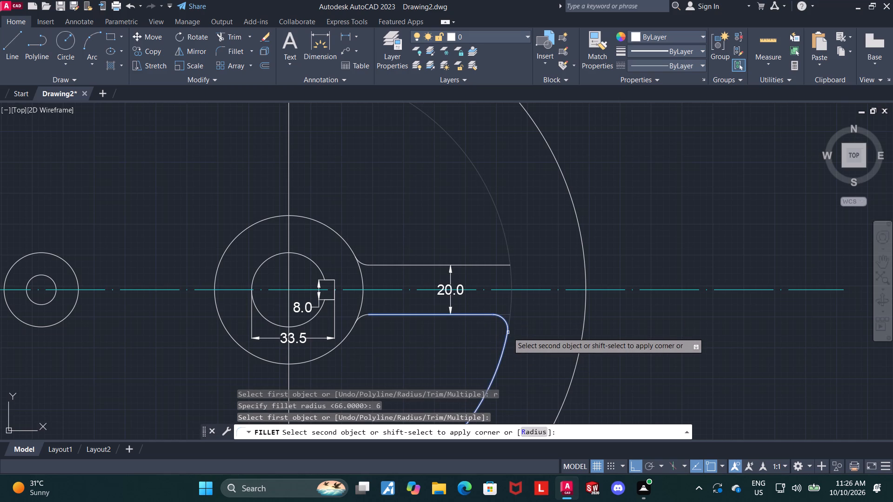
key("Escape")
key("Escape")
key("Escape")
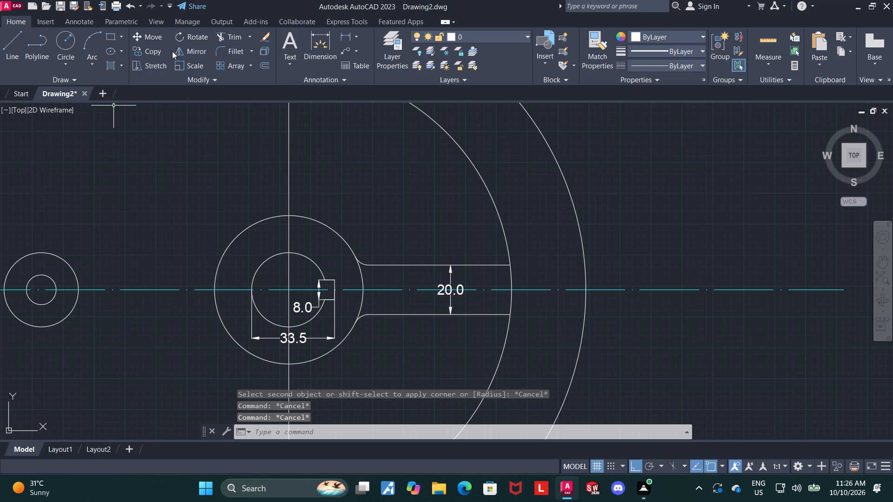
Draw a radius-6 circle tangent to the arm's lower line and the radius-90 arc, below the arm.
left_click(73, 63)
left_click(100, 188)
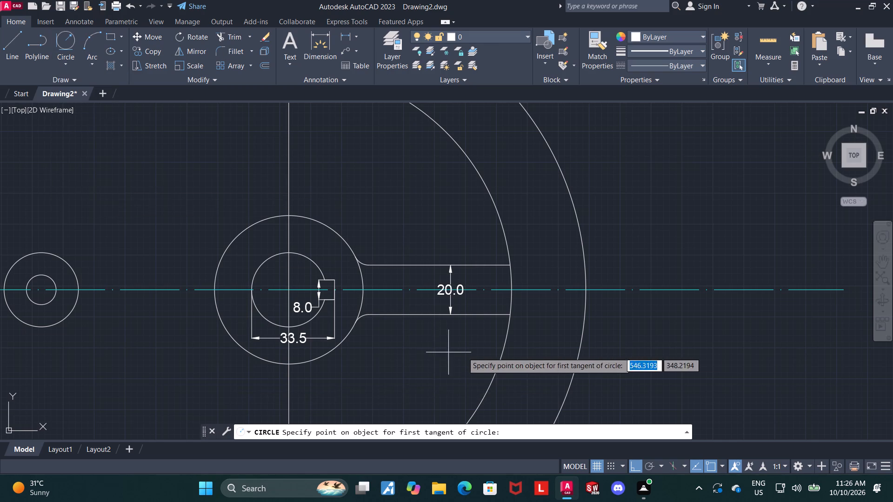
scroll(489, 342, "up", 2)
left_click(496, 276)
left_click(531, 336)
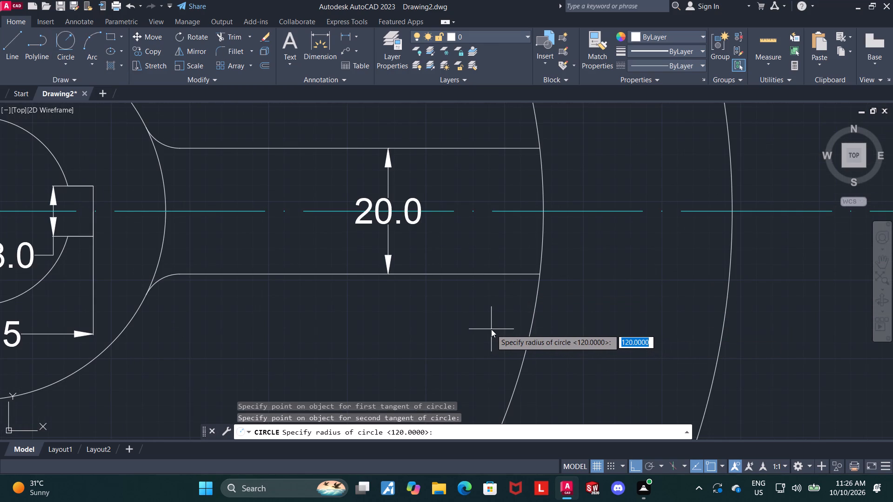
key("6")
key("Return")
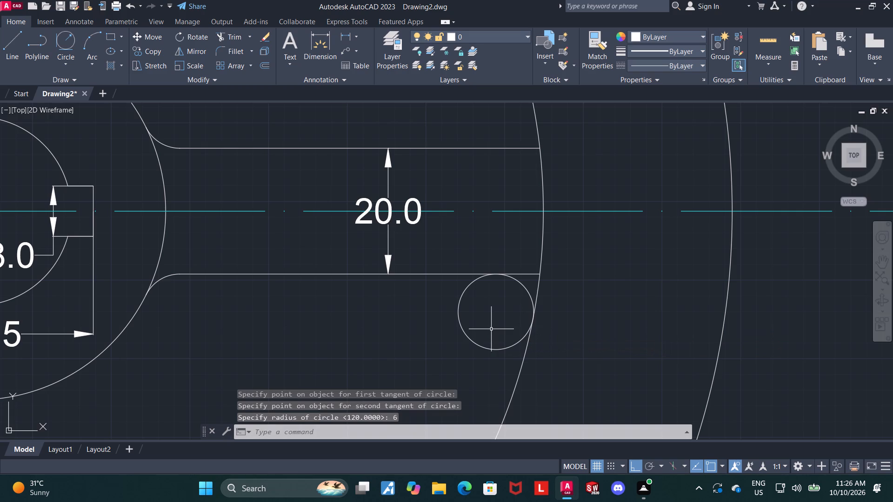
key("Escape")
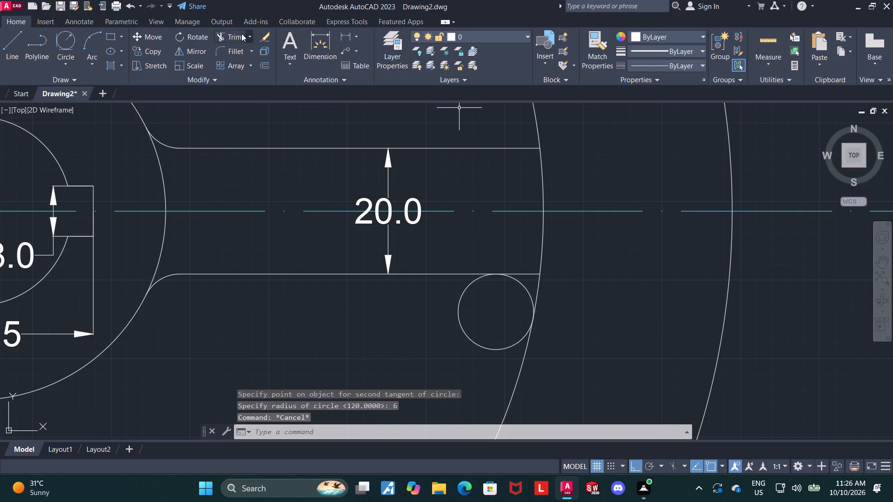
Trim the lower tangent circle to its corner arc and remove the lower line's overhang between that arc and the radius-90 arc.
left_click(236, 32)
left_click(462, 297)
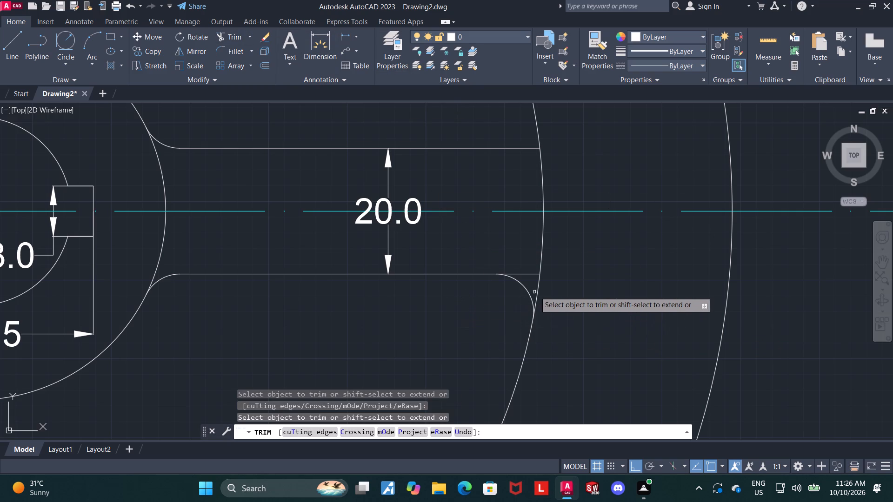
left_click(527, 274)
key("Escape")
key("Escape")
scroll(456, 296, "down", 2)
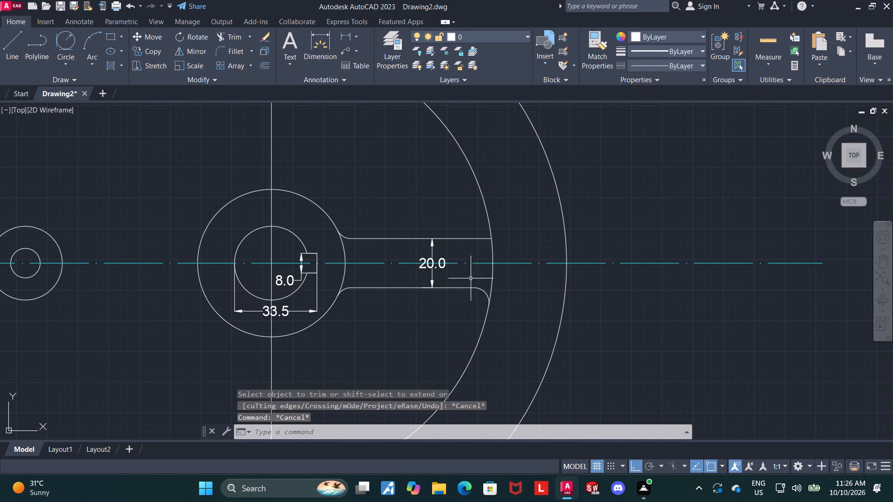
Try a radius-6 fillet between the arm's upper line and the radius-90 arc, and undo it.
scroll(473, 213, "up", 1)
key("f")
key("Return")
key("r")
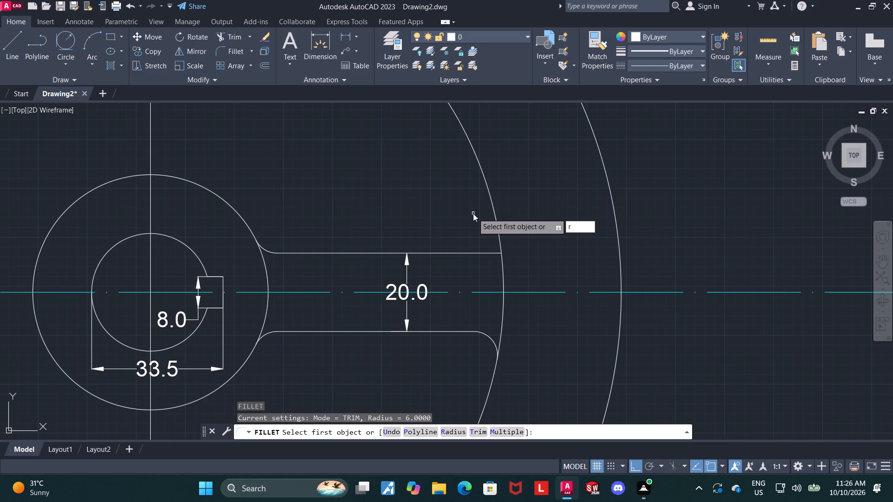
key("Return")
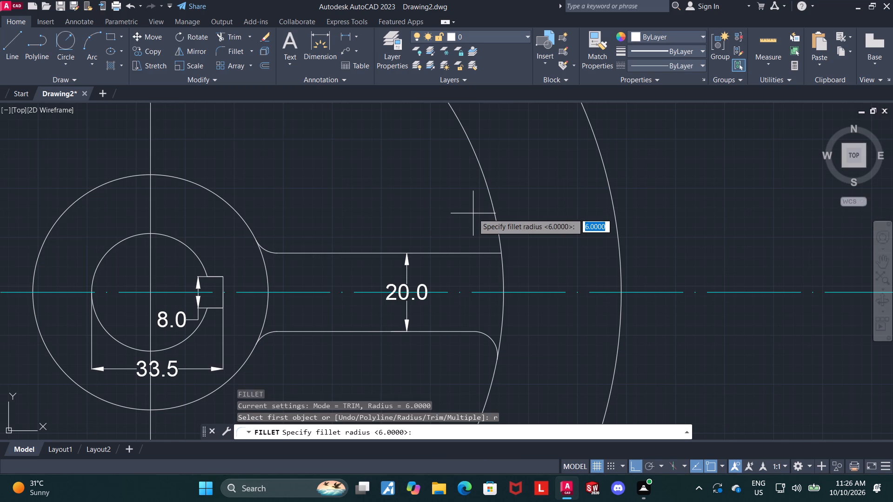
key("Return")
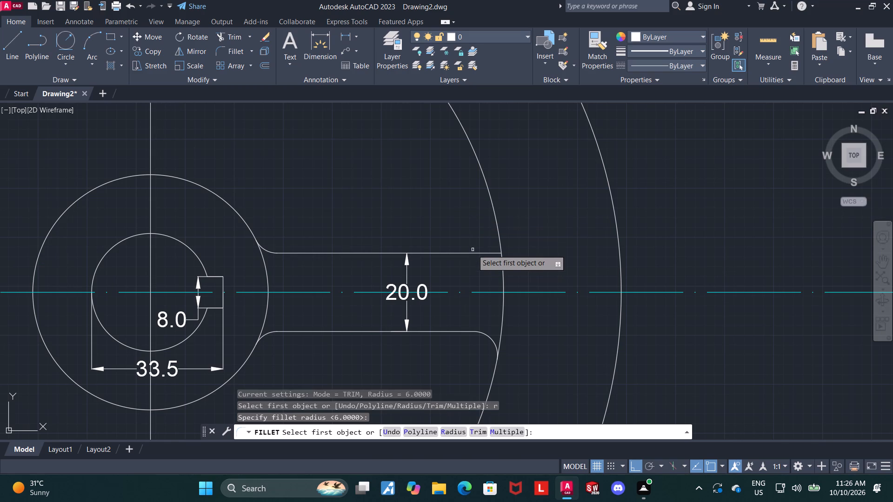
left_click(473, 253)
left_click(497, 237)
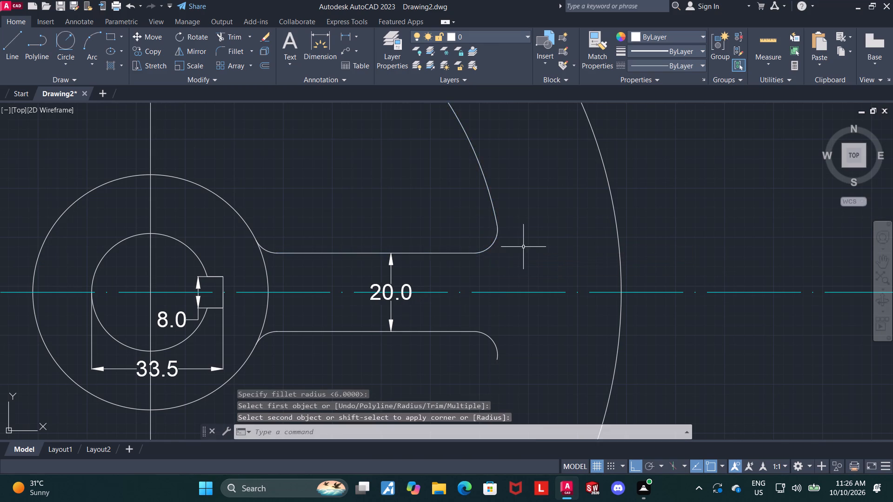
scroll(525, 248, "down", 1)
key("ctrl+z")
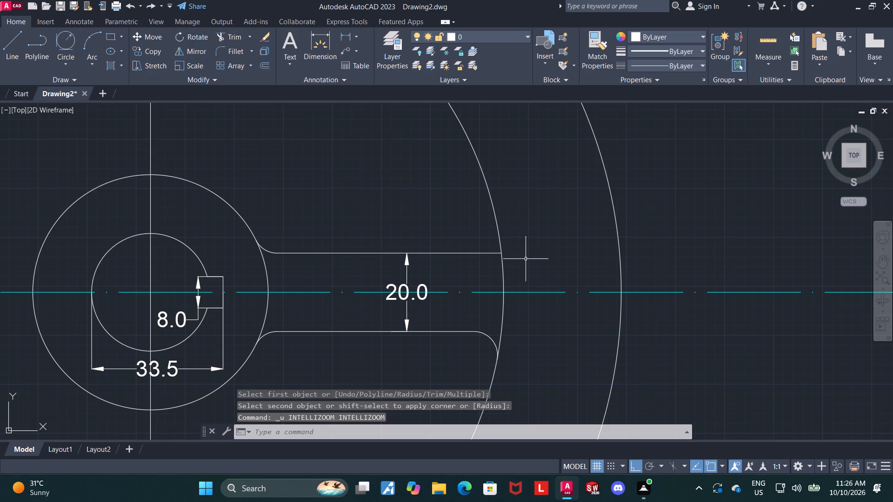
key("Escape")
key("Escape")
Draw a radius-6 circle tangent to the arm's upper line and the radius-90 arc, above the arm.
left_click(73, 43)
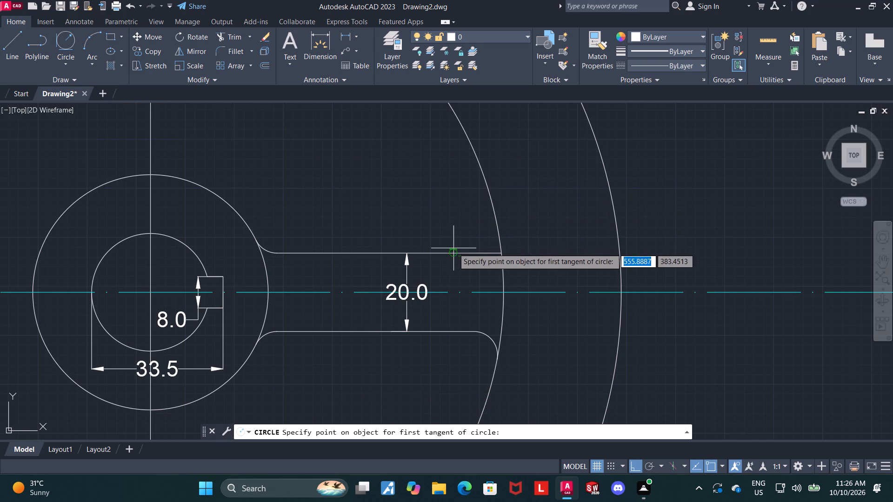
left_click(456, 251)
left_click(494, 223)
key("6")
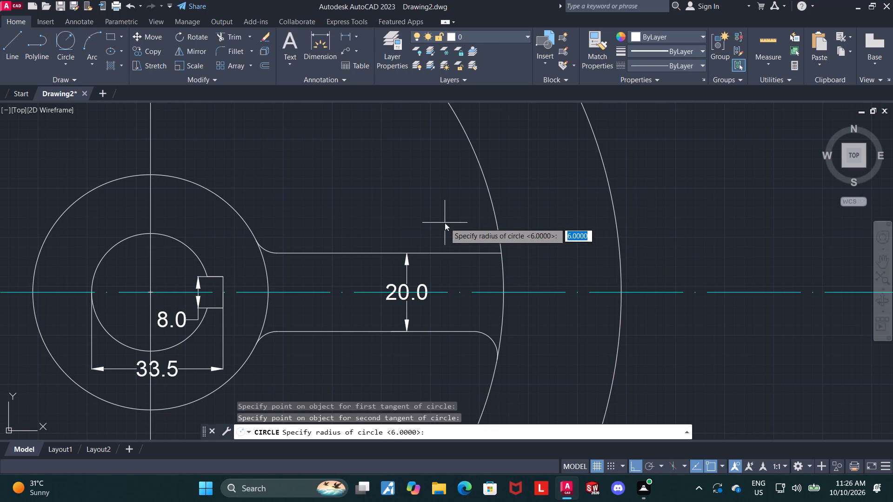
key("Return")
key("Escape")
Trim the upper tangent circle to its corner arc and remove the upper line's overhang between that arc and the radius-90 arc.
left_click(234, 34)
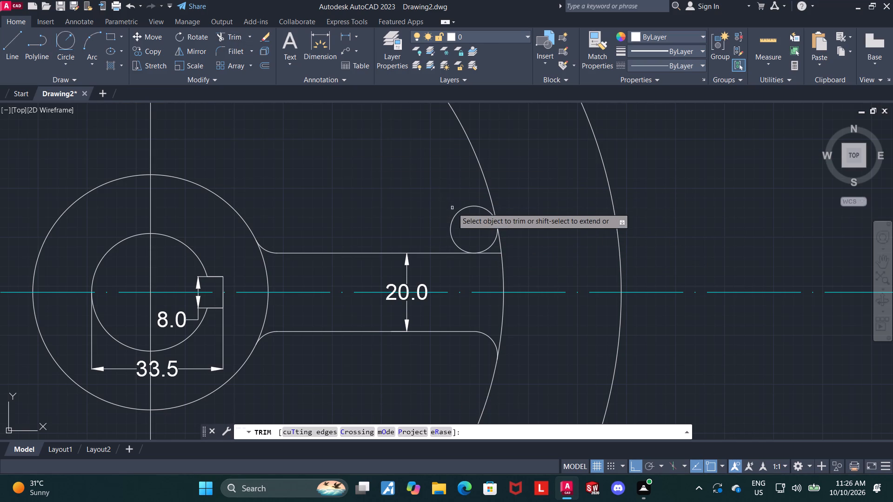
left_click(457, 211)
left_click(497, 252)
scroll(493, 268, "down", 2)
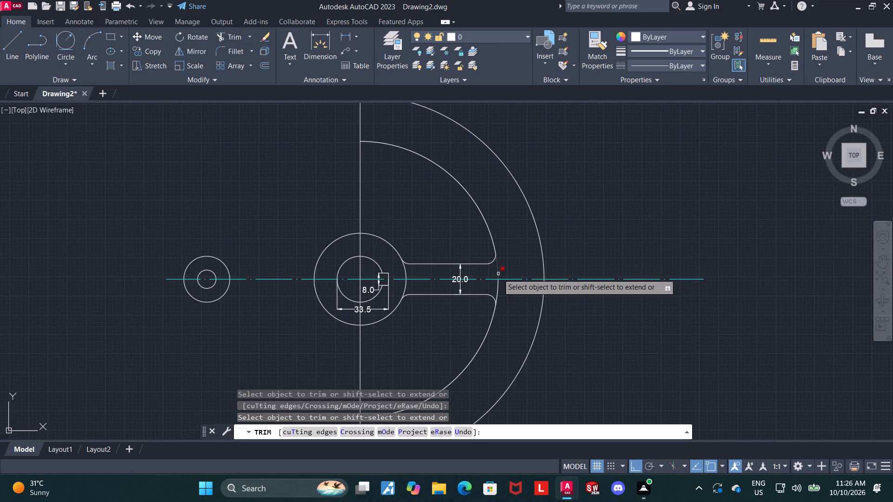
scroll(543, 279, "down", 1)
key("Escape")
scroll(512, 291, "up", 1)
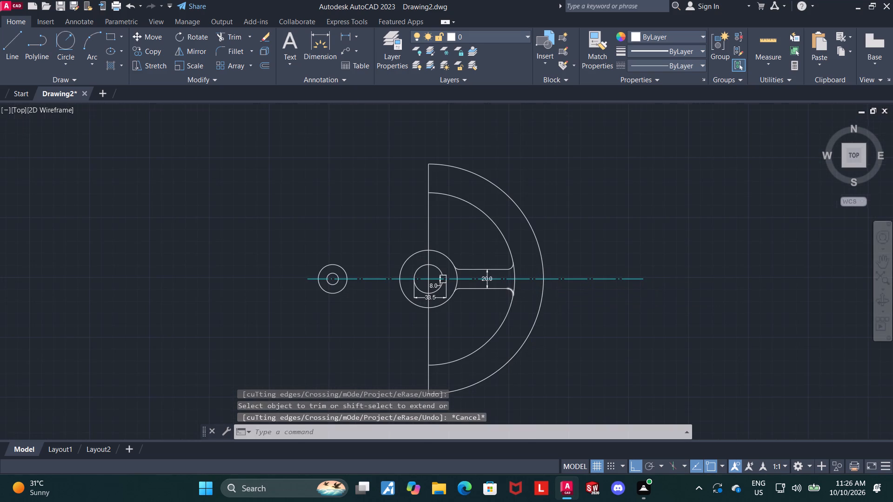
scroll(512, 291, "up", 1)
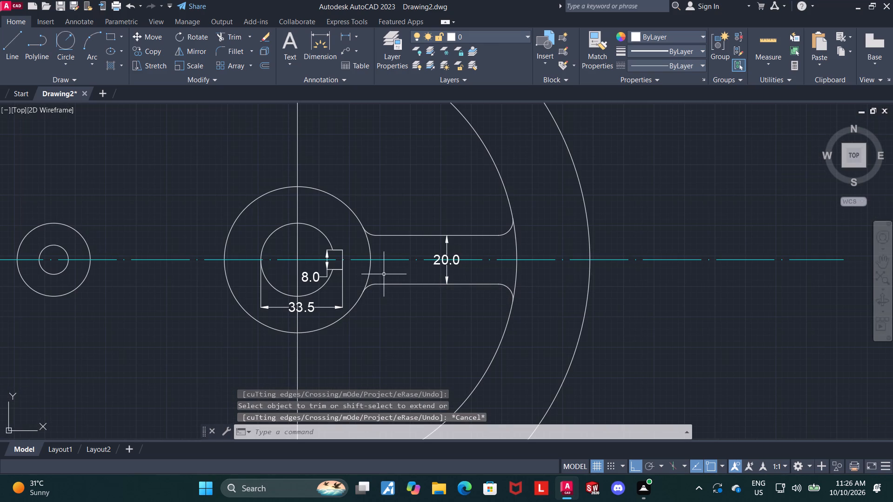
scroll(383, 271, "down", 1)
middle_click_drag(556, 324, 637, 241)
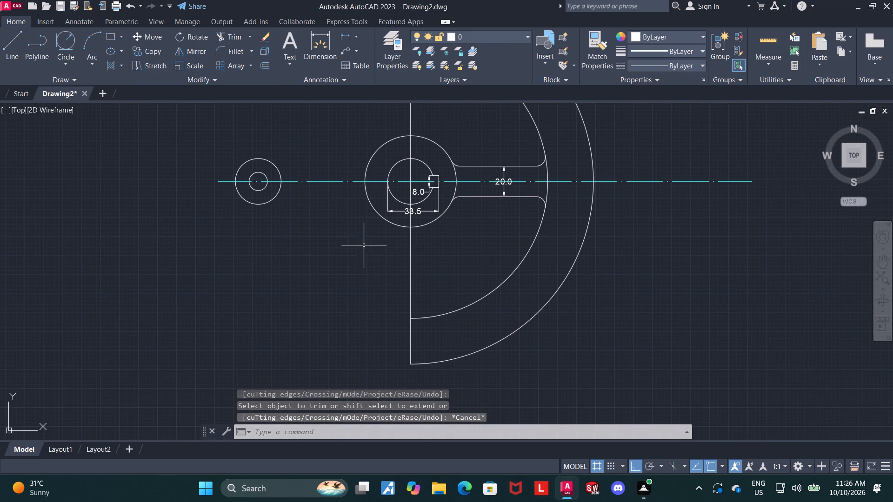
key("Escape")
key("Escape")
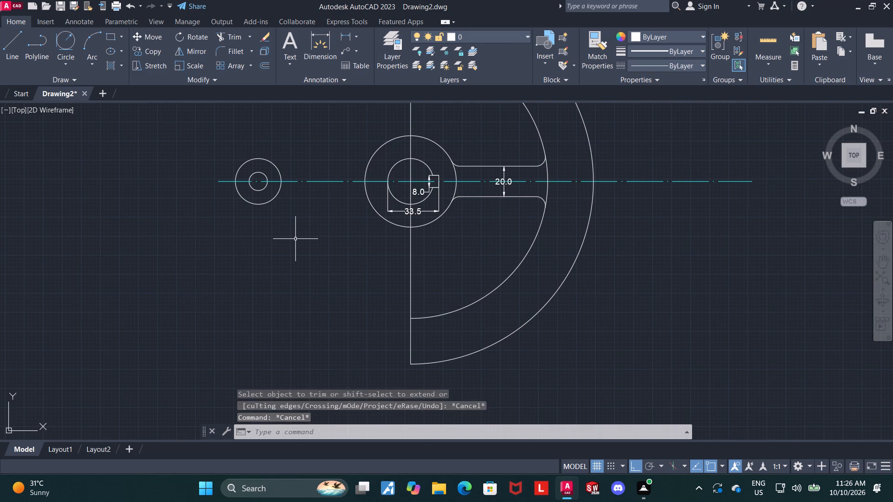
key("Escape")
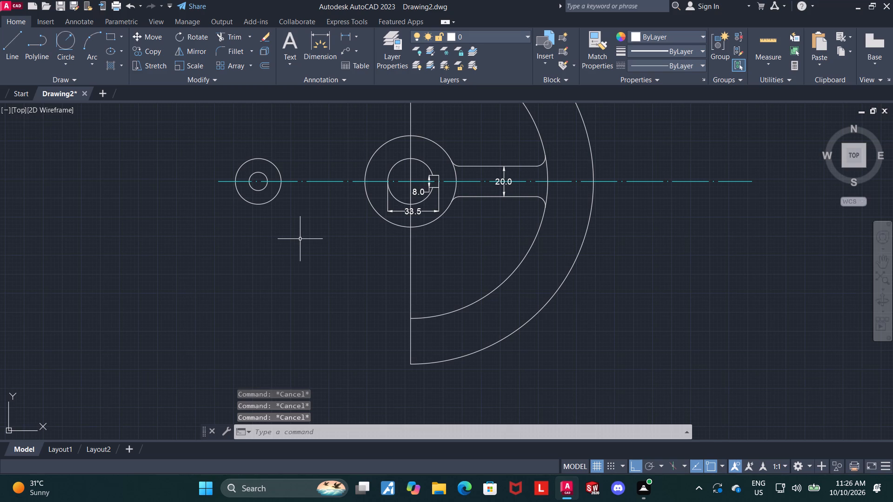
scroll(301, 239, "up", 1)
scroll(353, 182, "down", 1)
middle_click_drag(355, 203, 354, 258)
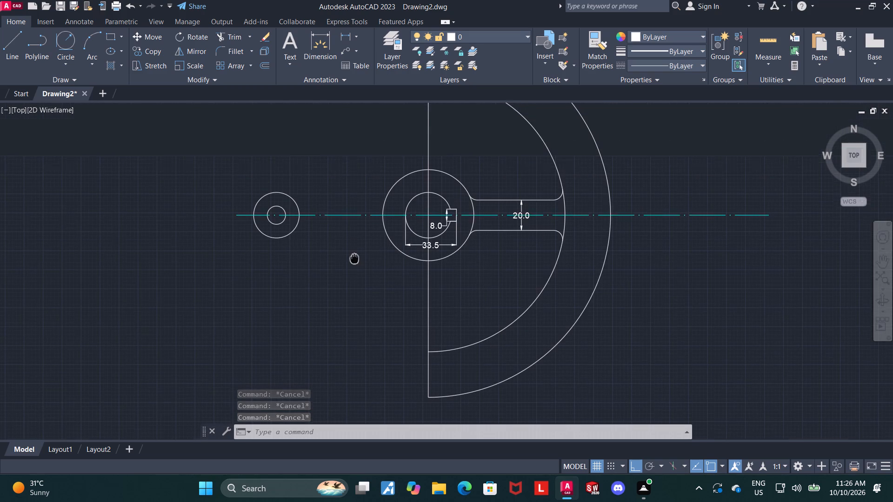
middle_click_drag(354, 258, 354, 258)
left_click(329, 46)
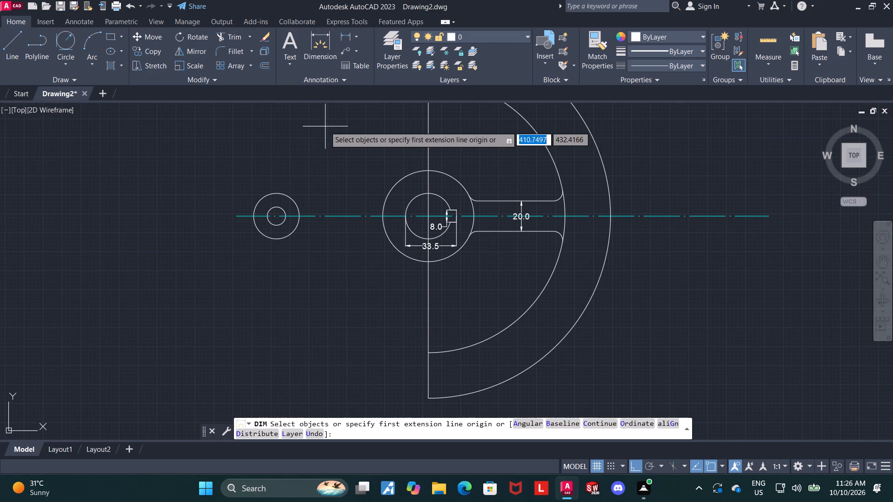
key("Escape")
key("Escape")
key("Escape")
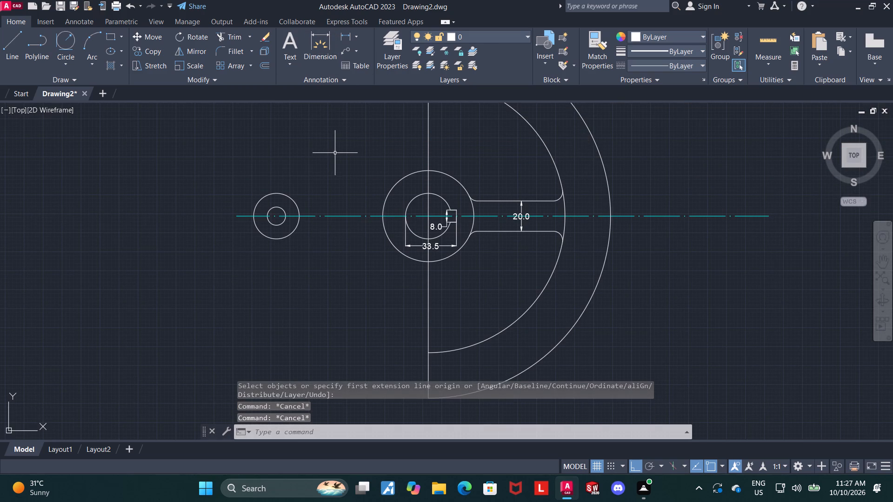
Draw a line tangent to the undersides of the small outer circle and the hub's outer circle.
left_click(10, 41)
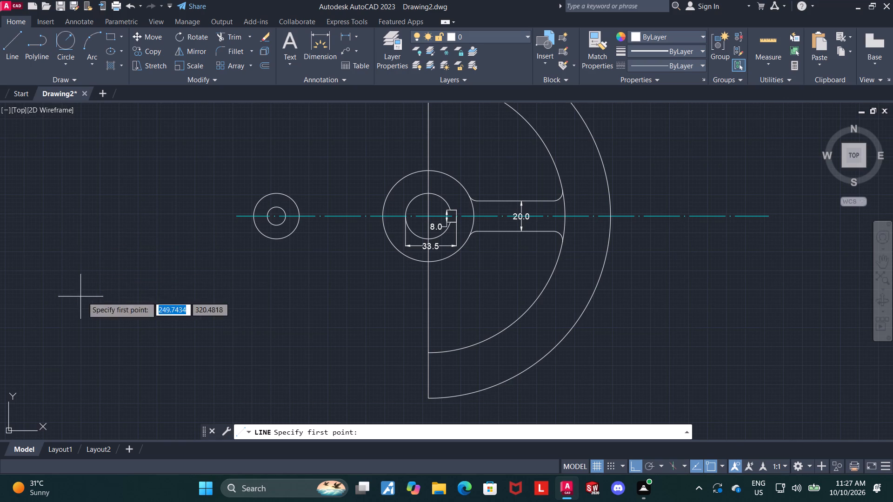
right_click(165, 270, "shift")
left_click(176, 360)
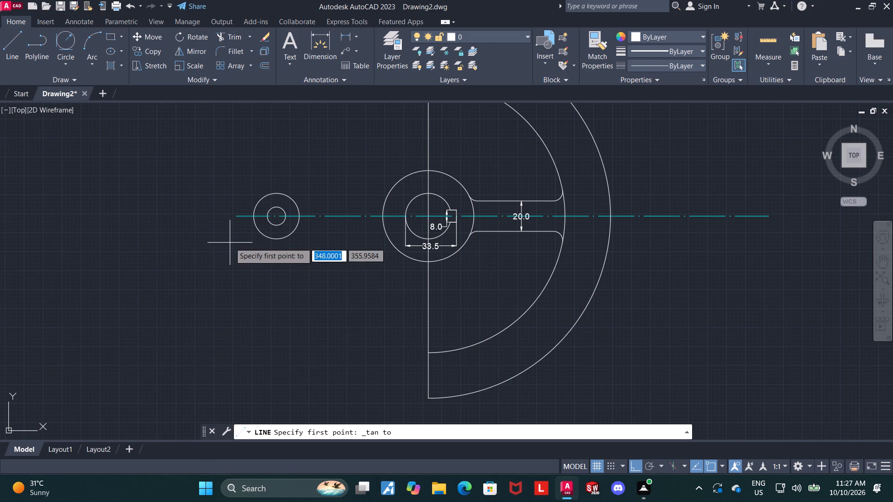
left_click(256, 237)
right_click(332, 284, "shift")
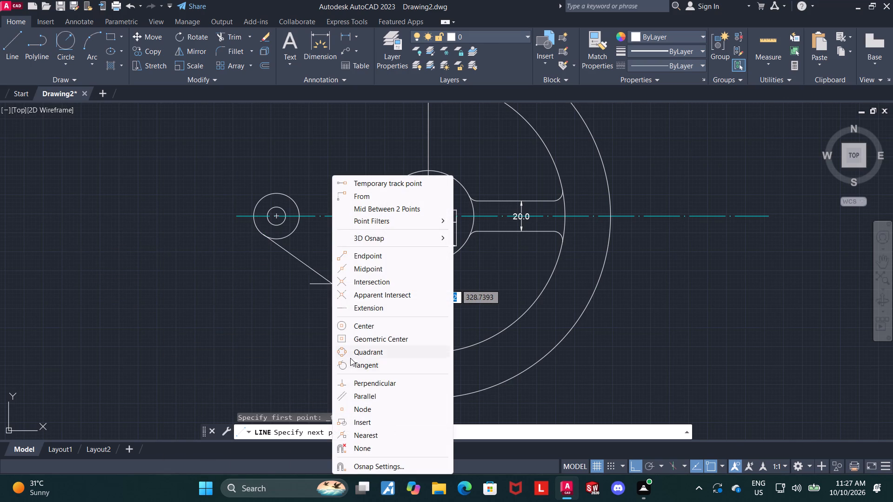
left_click(350, 360)
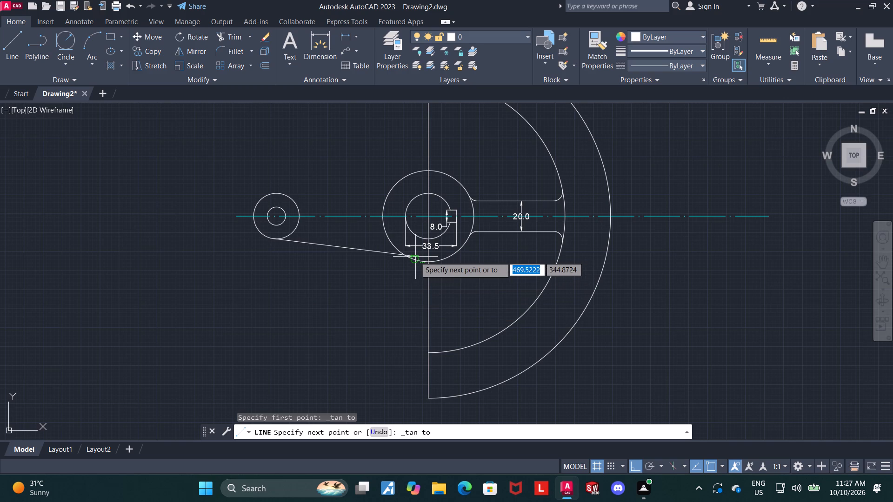
left_click(415, 257)
key("Escape")
key("Escape")
key("Escape")
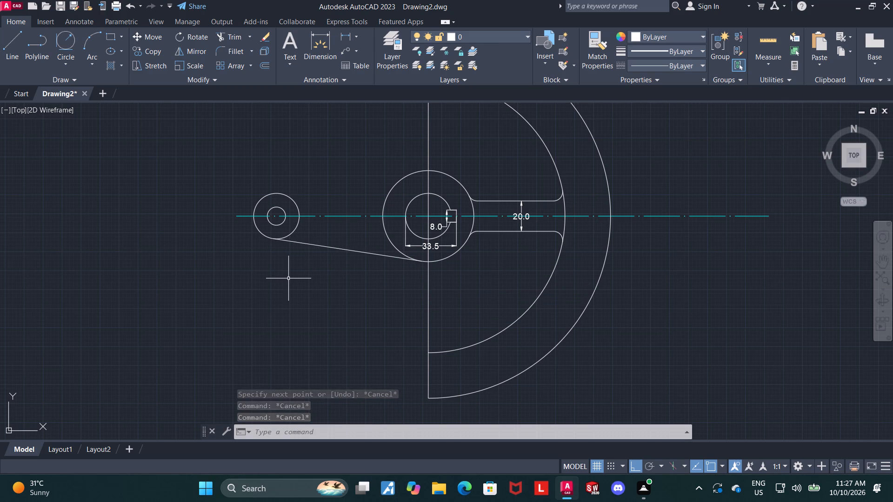
Draw a matching line tangent to the tops of the small outer circle and the hub's outer circle.
scroll(288, 278, "down", 1)
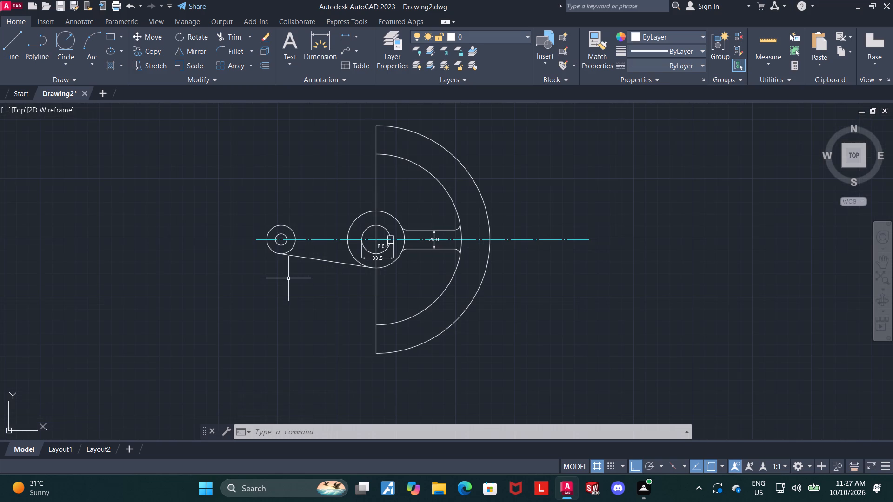
left_click(7, 48)
right_click(107, 160, "shift")
left_click(137, 345)
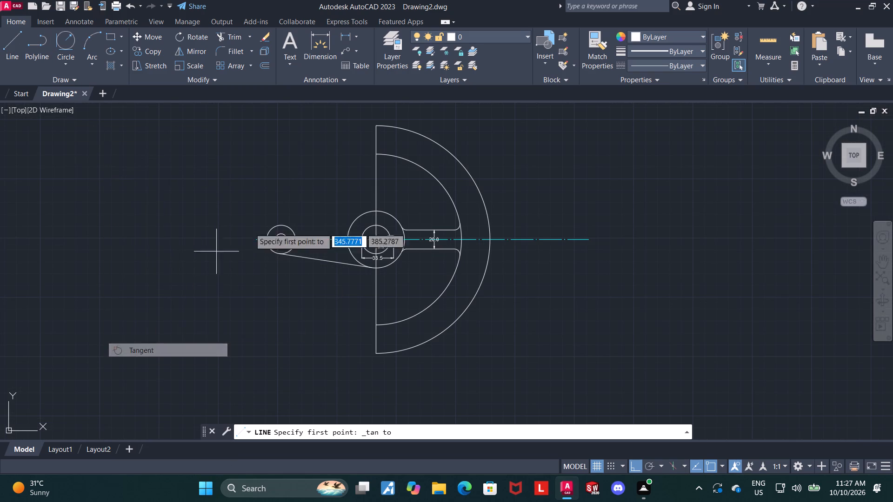
left_click(273, 223)
right_click(283, 194, "shift")
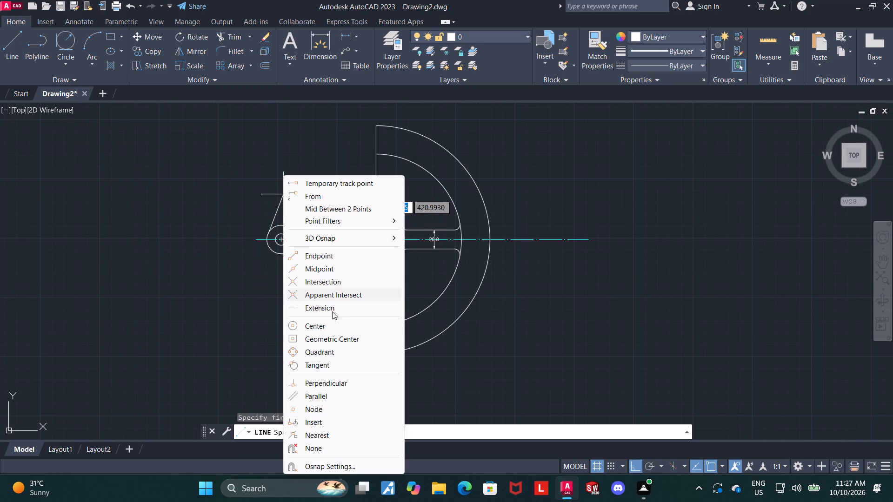
left_click(318, 360)
left_click(362, 211)
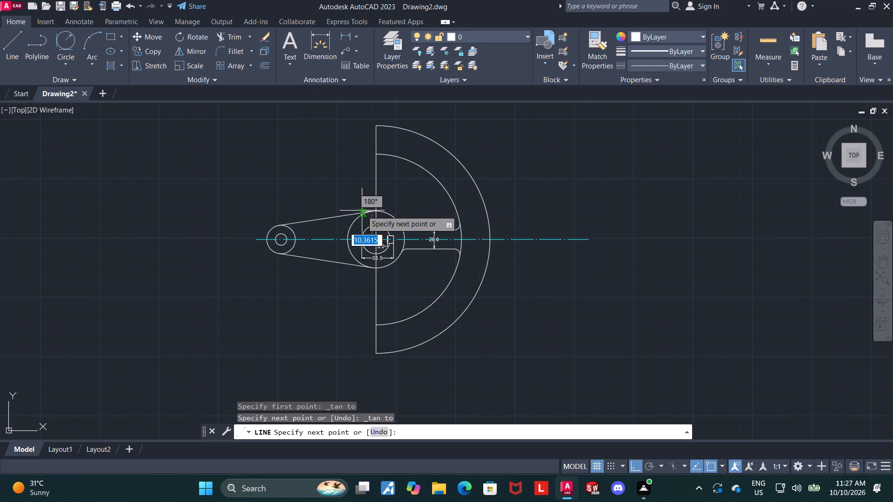
key("Escape")
key("Escape")
key("Escape")
key("Escape")
key("Escape")
key("Escape")
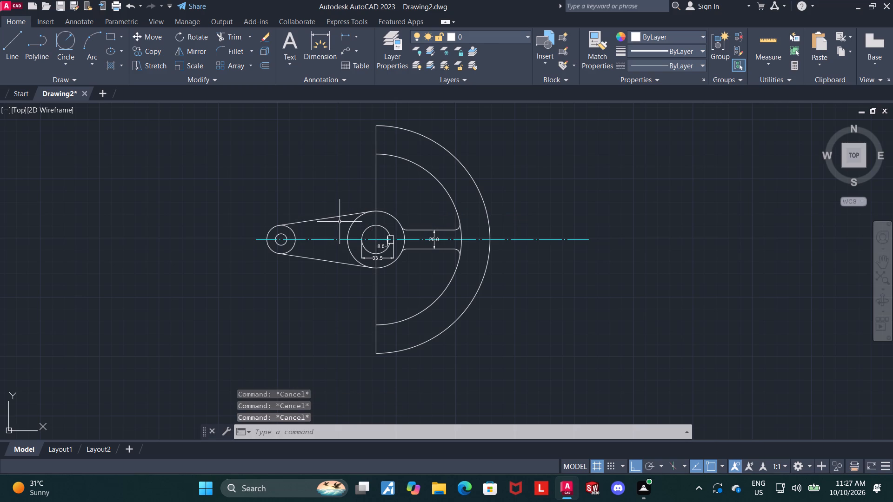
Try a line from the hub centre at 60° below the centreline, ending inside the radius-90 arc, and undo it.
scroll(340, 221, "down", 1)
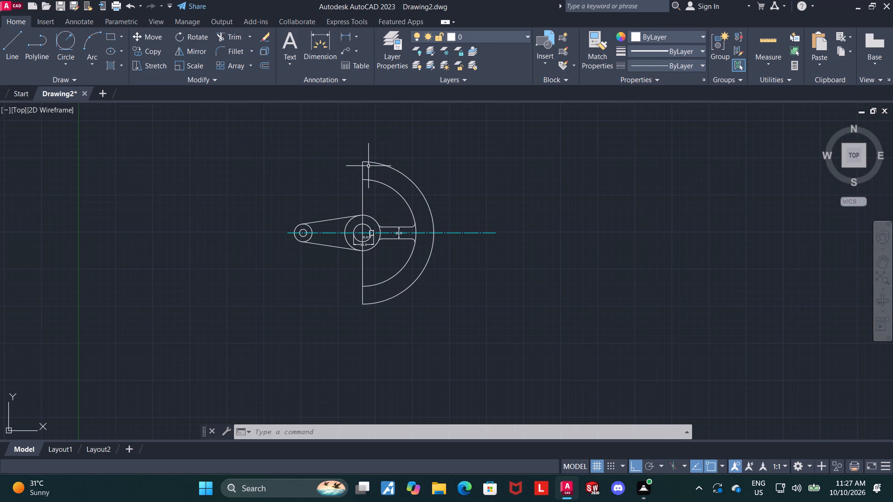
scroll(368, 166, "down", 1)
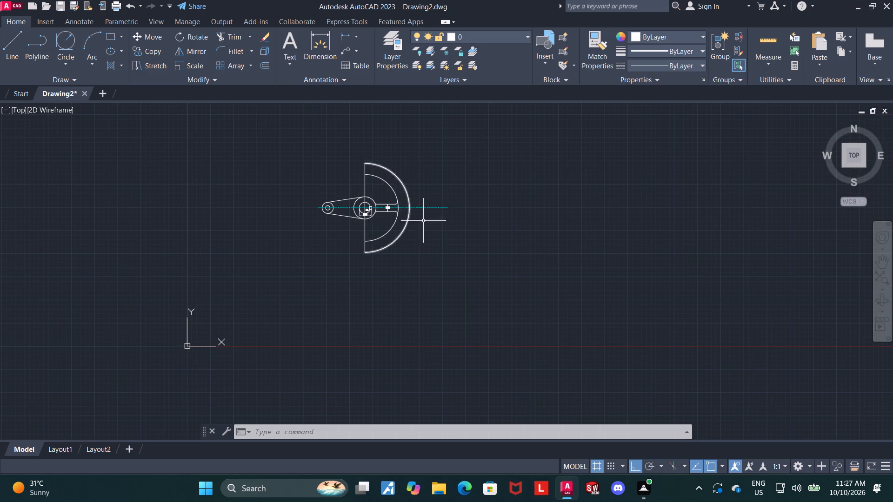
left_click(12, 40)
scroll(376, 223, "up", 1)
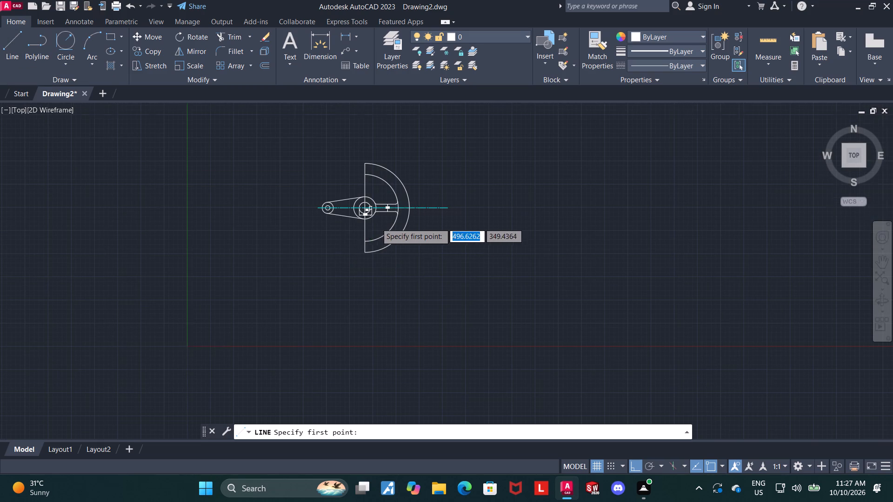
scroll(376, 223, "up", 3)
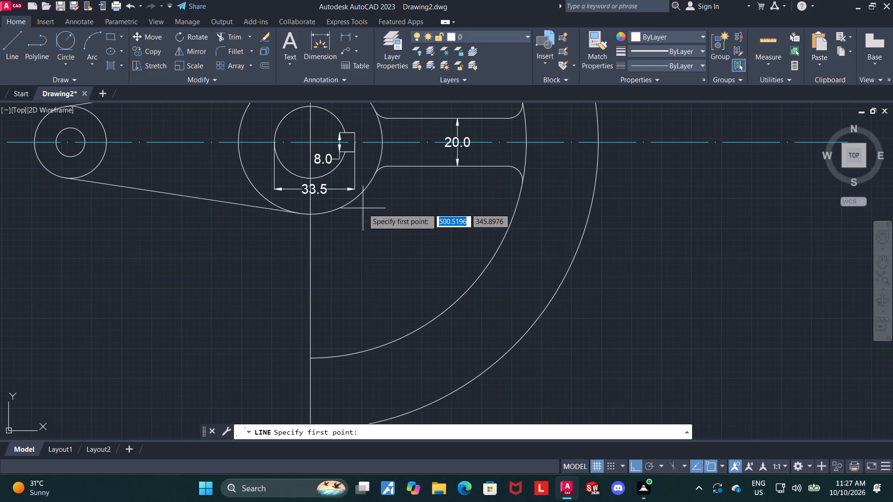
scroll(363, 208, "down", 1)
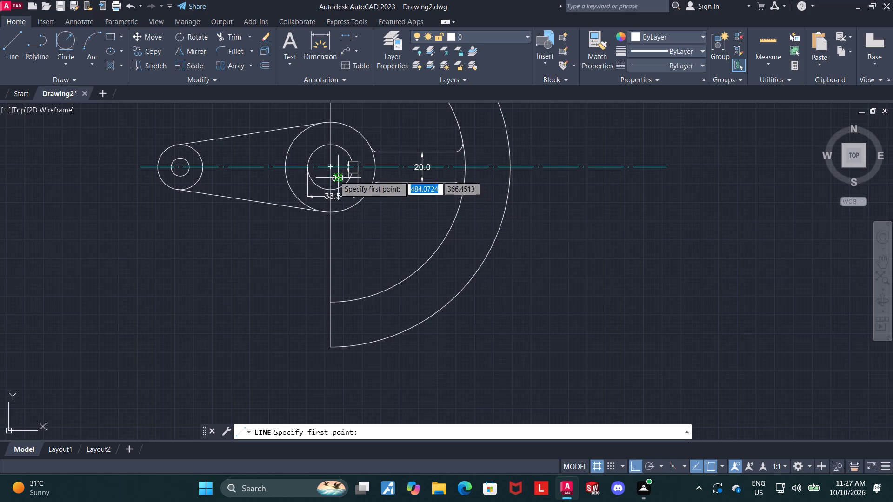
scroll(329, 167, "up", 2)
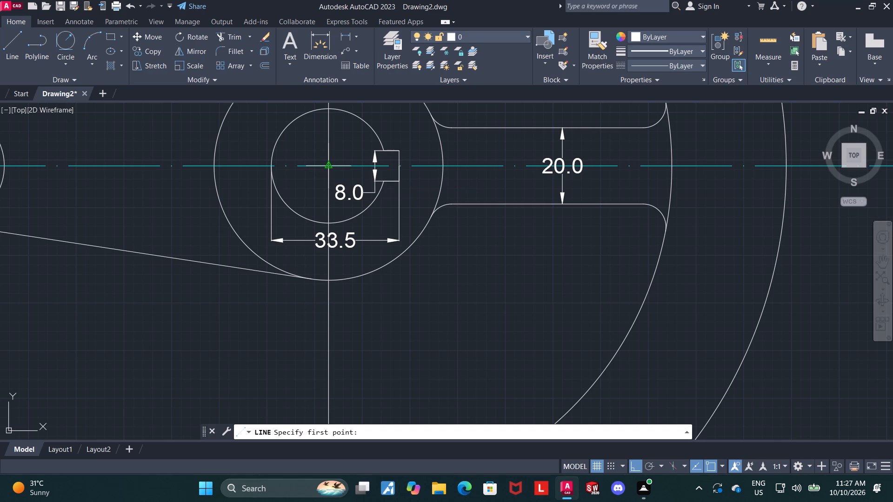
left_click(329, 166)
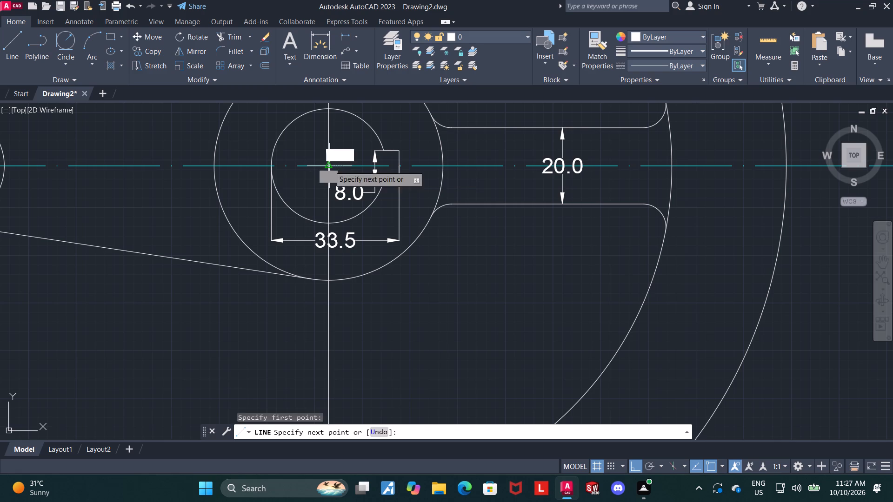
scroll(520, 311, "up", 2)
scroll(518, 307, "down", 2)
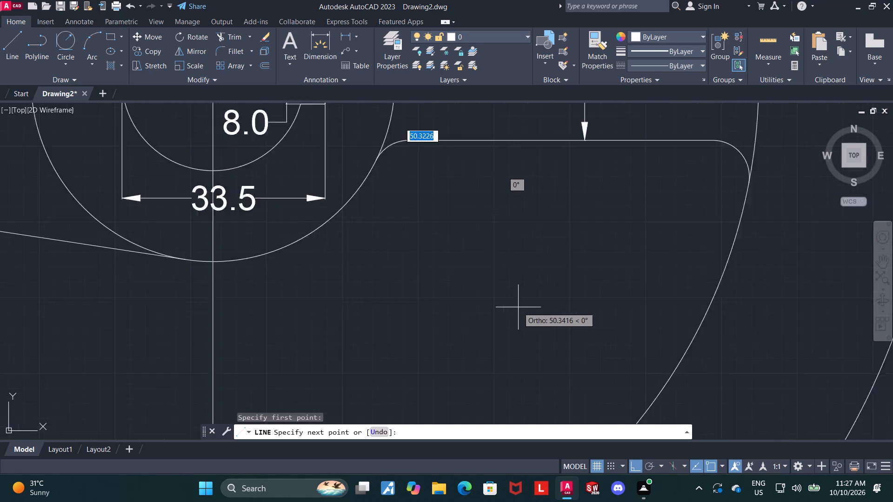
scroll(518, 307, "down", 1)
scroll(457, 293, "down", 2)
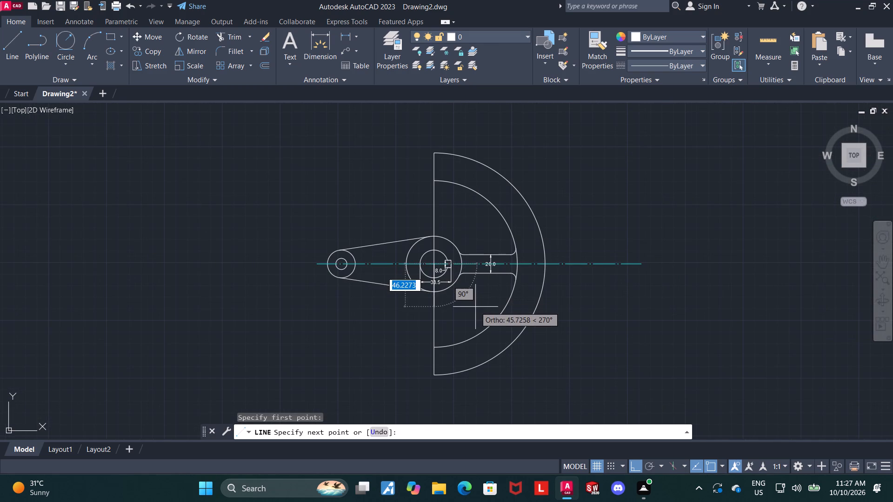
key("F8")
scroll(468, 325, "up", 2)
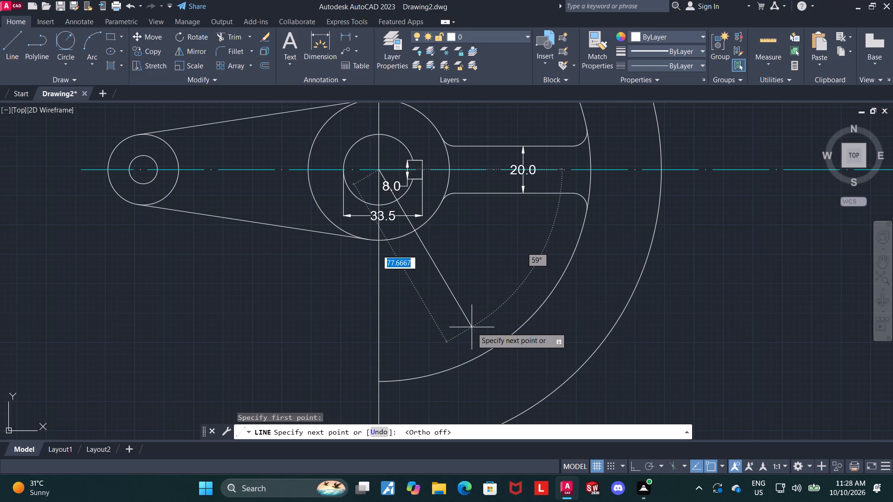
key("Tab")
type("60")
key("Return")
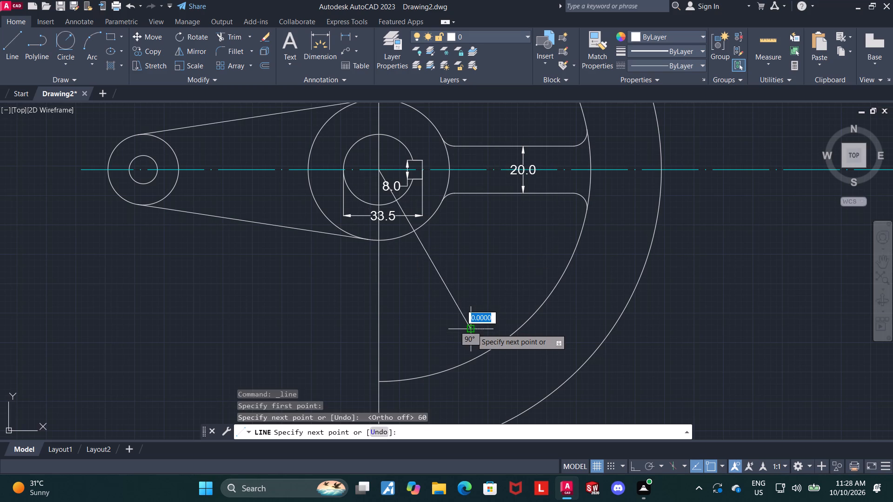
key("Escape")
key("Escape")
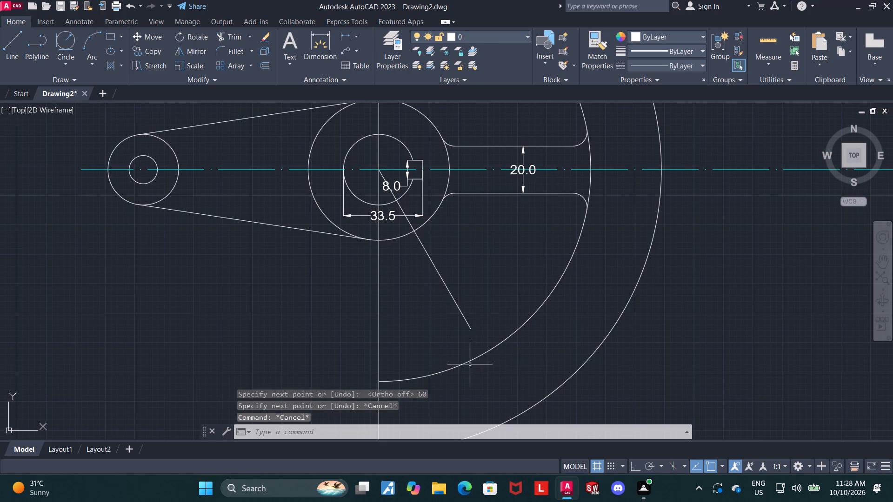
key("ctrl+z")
Draw a line about 135 long from the hub centre at 60° below the centreline, extending past the radius-120 arc.
scroll(387, 211, "up", 3)
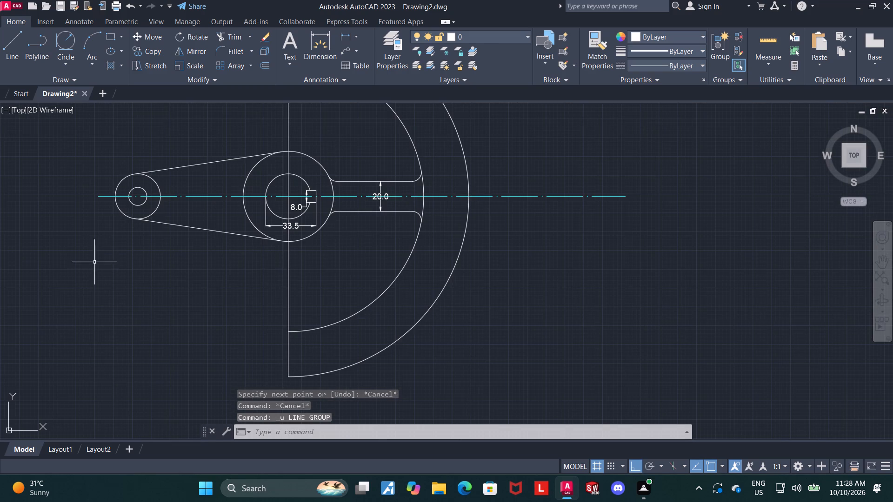
left_click(7, 54)
scroll(281, 212, "up", 3)
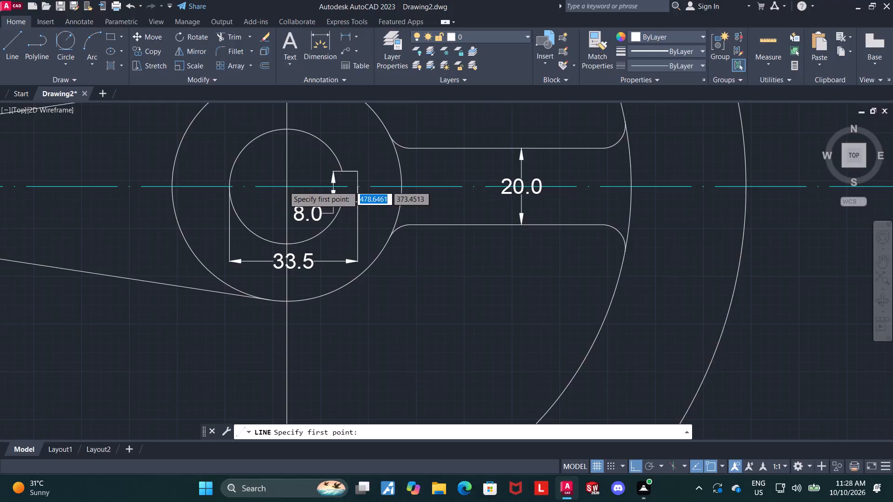
scroll(284, 186, "up", 4)
left_click(288, 183)
scroll(297, 203, "down", 2)
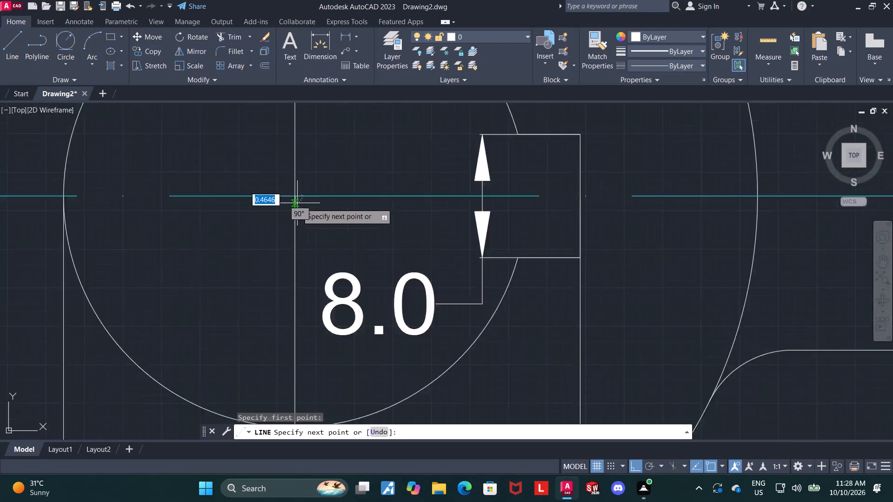
scroll(298, 204, "down", 3)
scroll(350, 288, "down", 4)
scroll(366, 348, "up", 2)
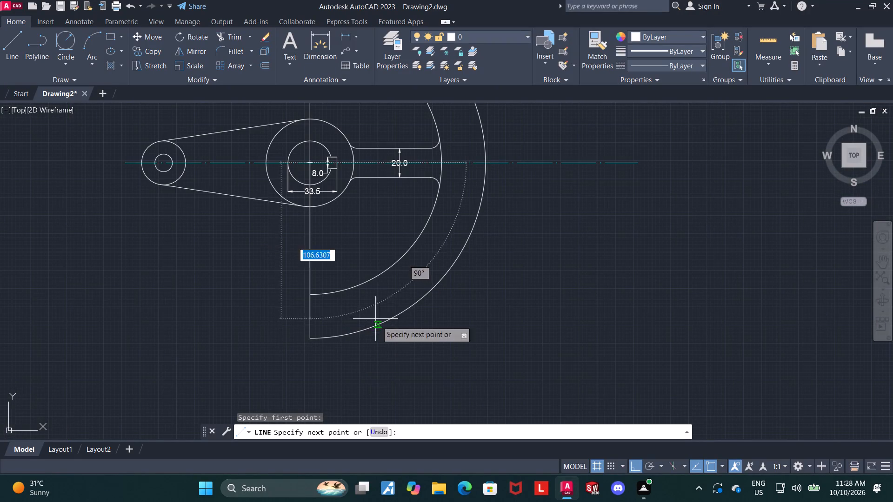
key("F8")
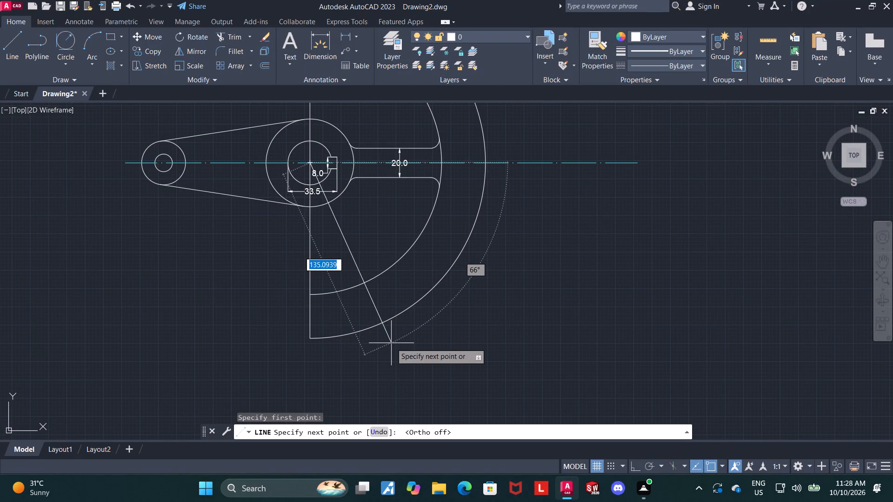
key("Tab")
type("60")
key("Return")
key("Escape")
key("Escape")
key("Escape")
key("Escape")
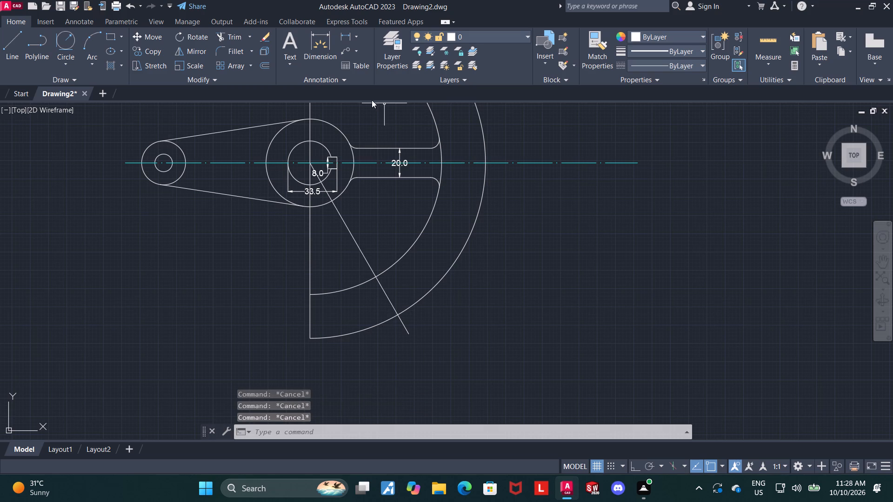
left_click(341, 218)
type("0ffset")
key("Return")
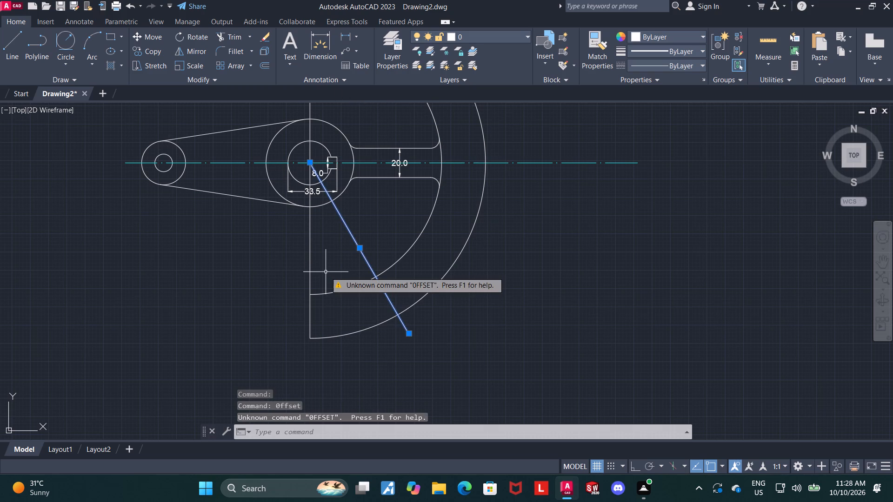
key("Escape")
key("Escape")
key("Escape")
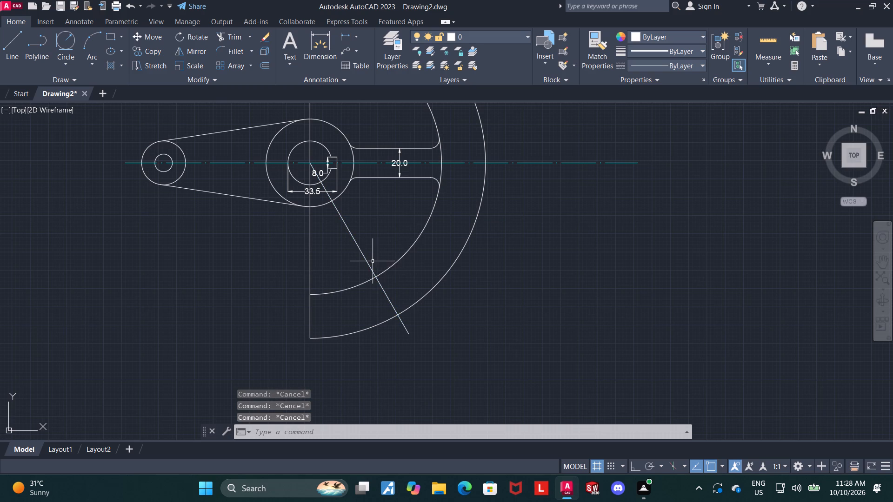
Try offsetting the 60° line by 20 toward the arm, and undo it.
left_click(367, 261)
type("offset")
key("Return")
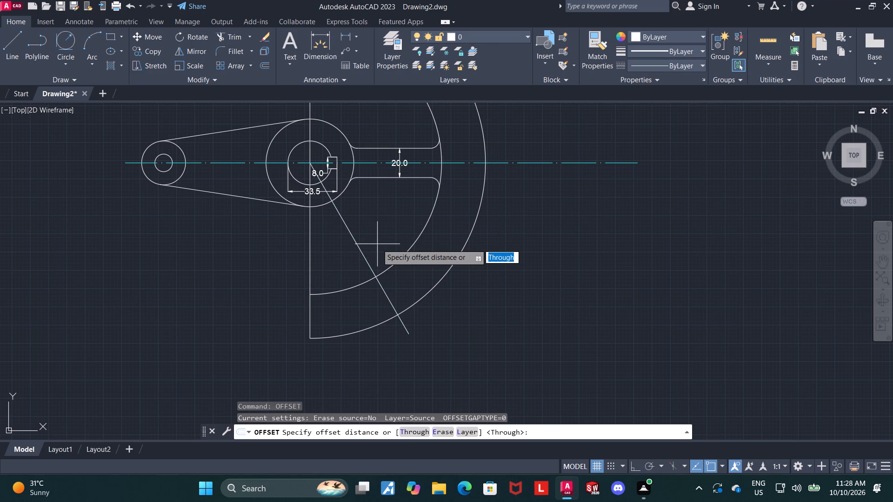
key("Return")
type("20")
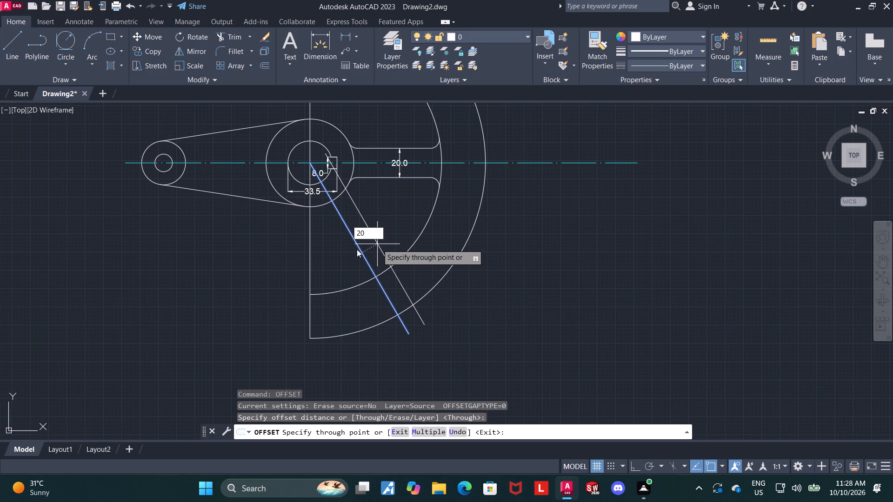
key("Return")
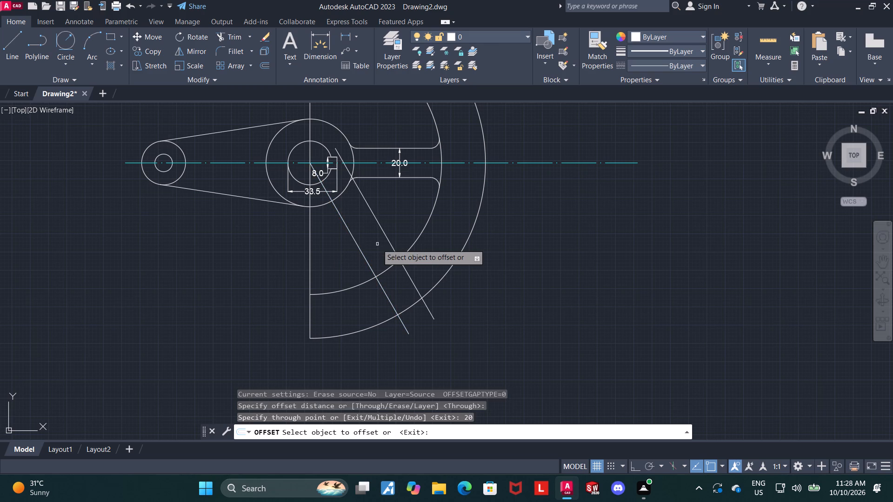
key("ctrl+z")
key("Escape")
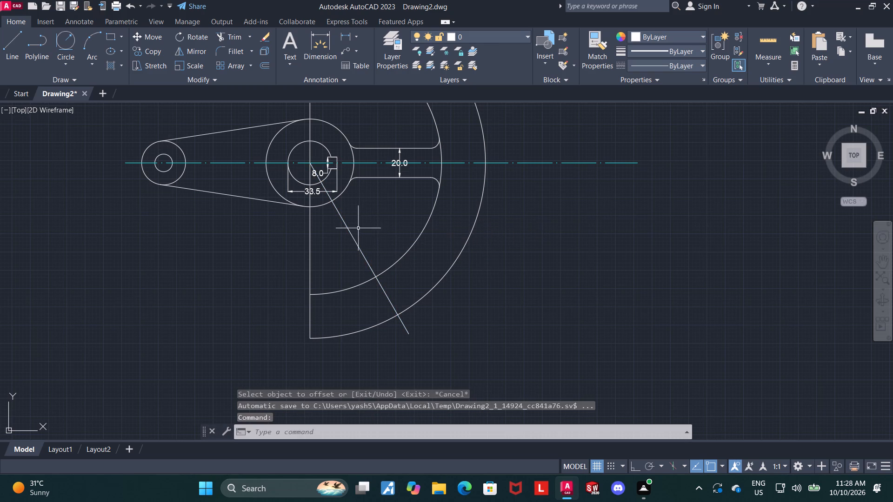
Offset the 60° spoke line by 20 toward the side away from the horizontal arm.
key("Escape")
left_click(351, 237)
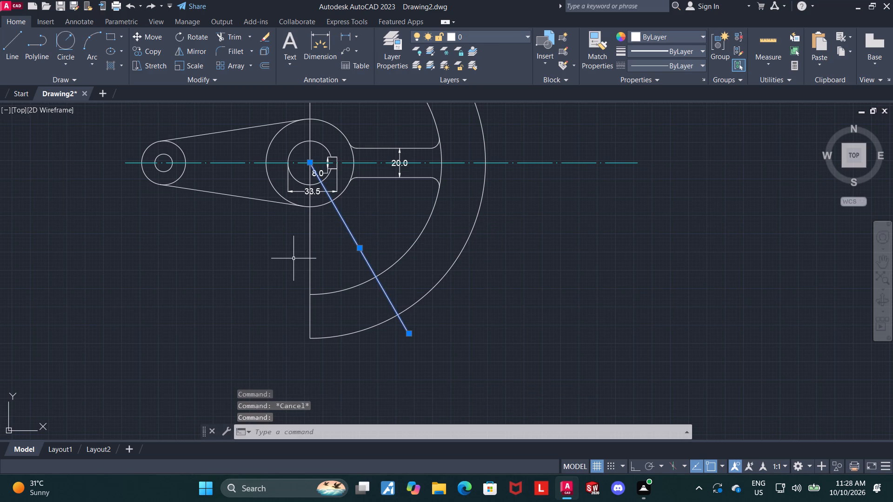
type("offset")
key("Return")
key("Return")
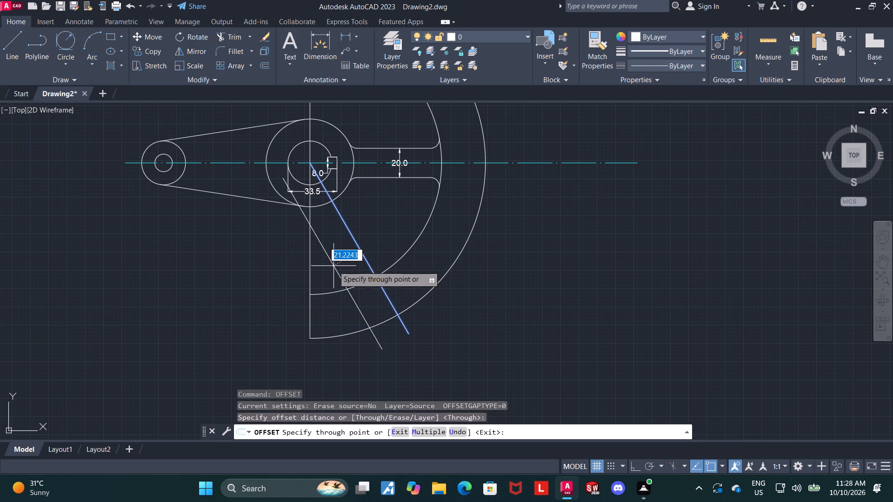
type("20")
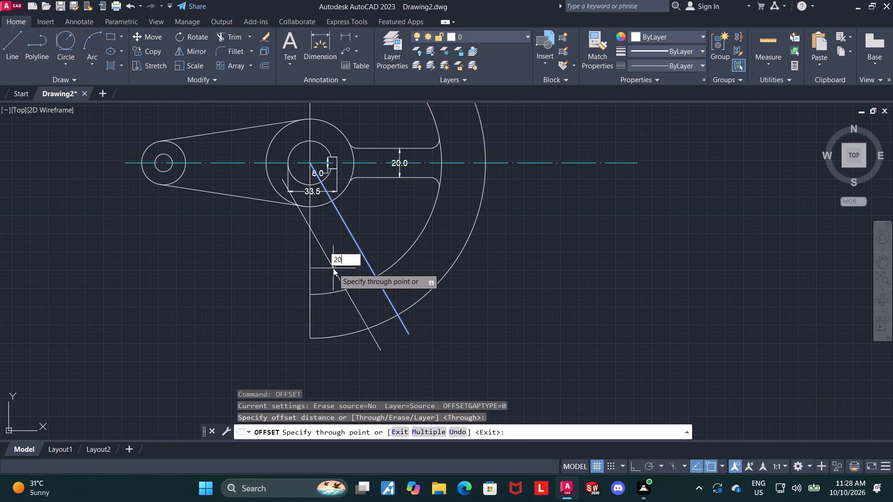
key("Return")
key("Escape")
key("Escape")
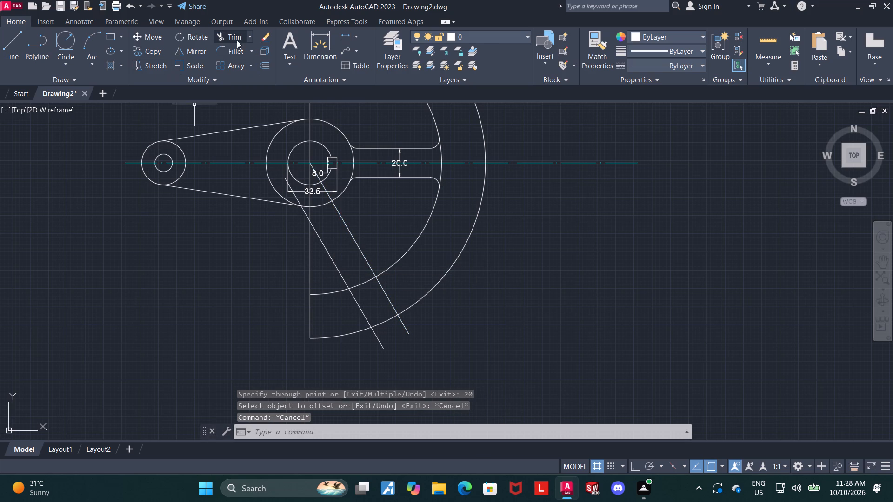
Trim the offset line's end inside the hub and the vertical line between the hub and the radius-90 arc.
left_click(237, 40)
scroll(292, 181, "up", 2)
left_click(299, 221)
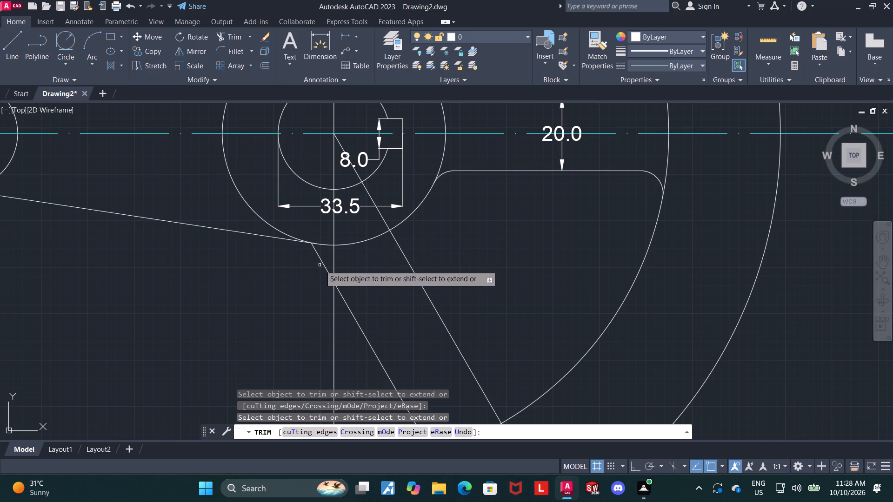
scroll(345, 263, "down", 2)
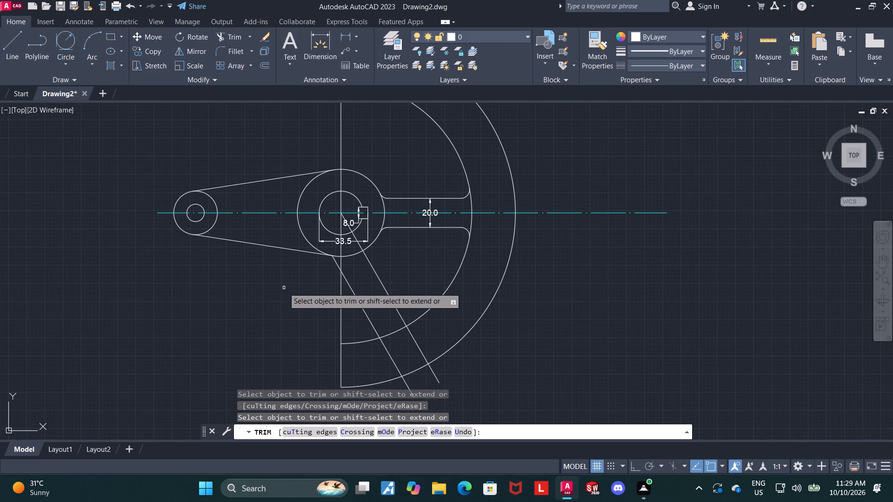
left_click(340, 260)
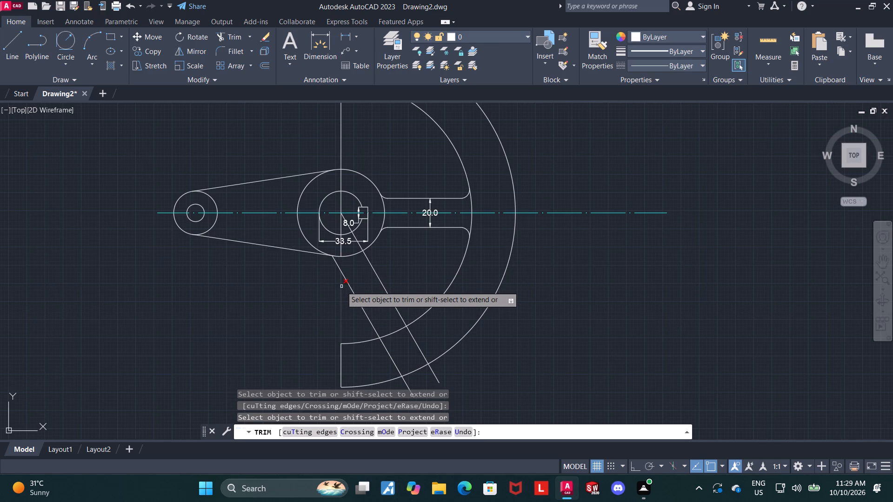
left_click(341, 286)
Trim both half-circle arcs back to the offset line and remove the vertical segment joining their lower ends.
scroll(352, 335, "up", 2)
scroll(351, 332, "down", 2)
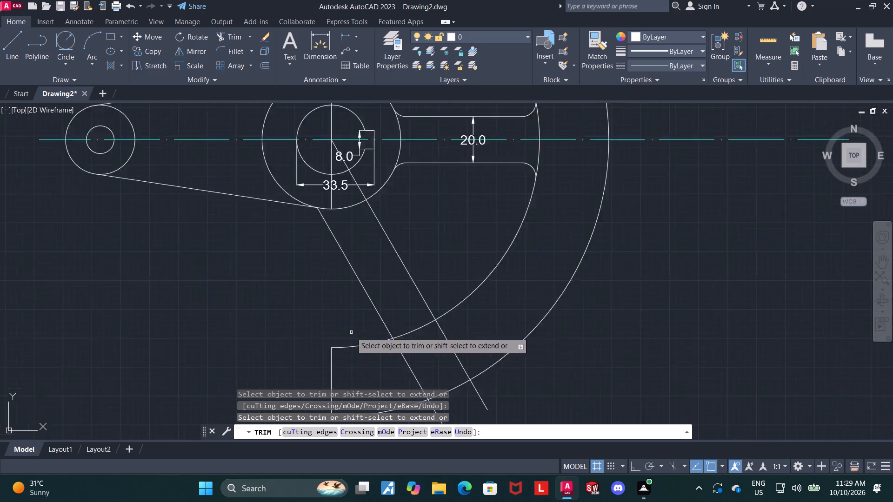
scroll(351, 332, "down", 2)
left_click_drag(359, 359, 341, 343)
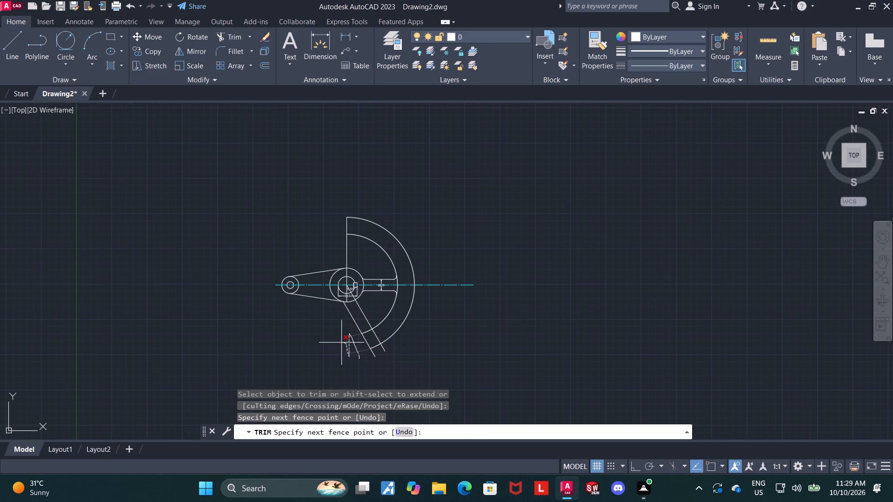
left_click_drag(341, 343, 340, 343)
scroll(367, 330, "up", 2)
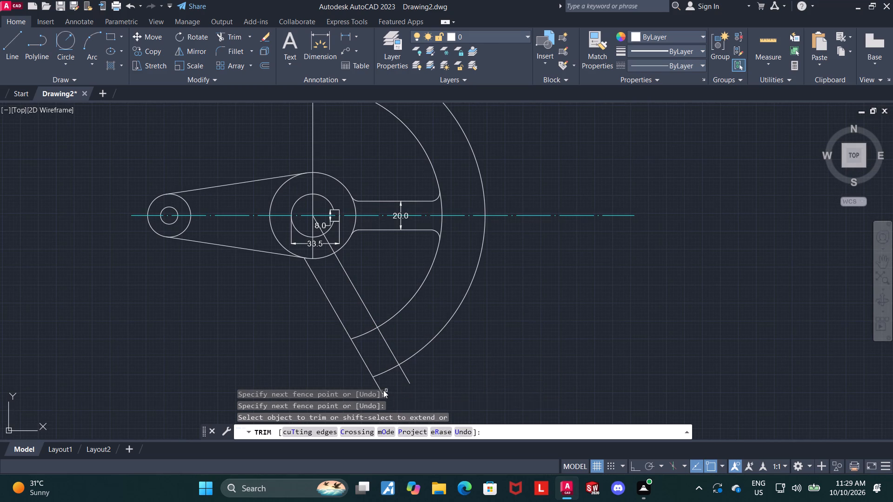
Trim both spoke lines beyond the radius-120 arc, and cut the original 60° line between the two arcs.
left_click(380, 386)
left_click(406, 376)
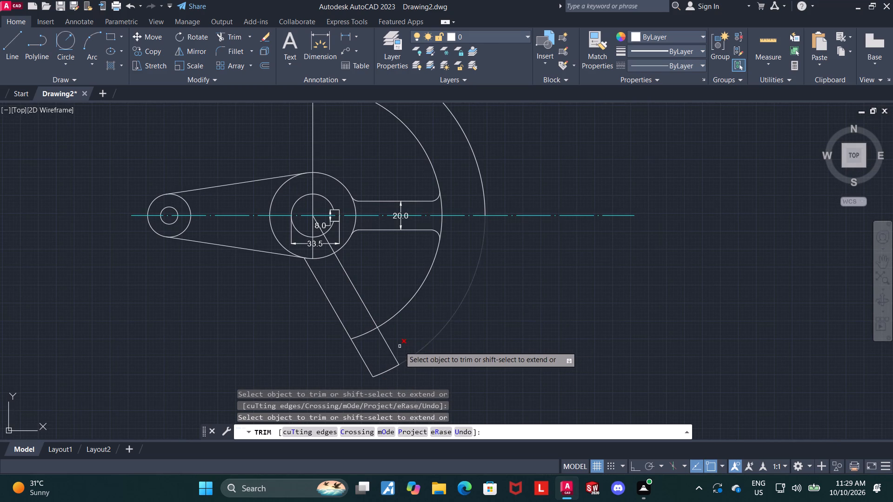
left_click(386, 344)
key("Escape")
key("Escape")
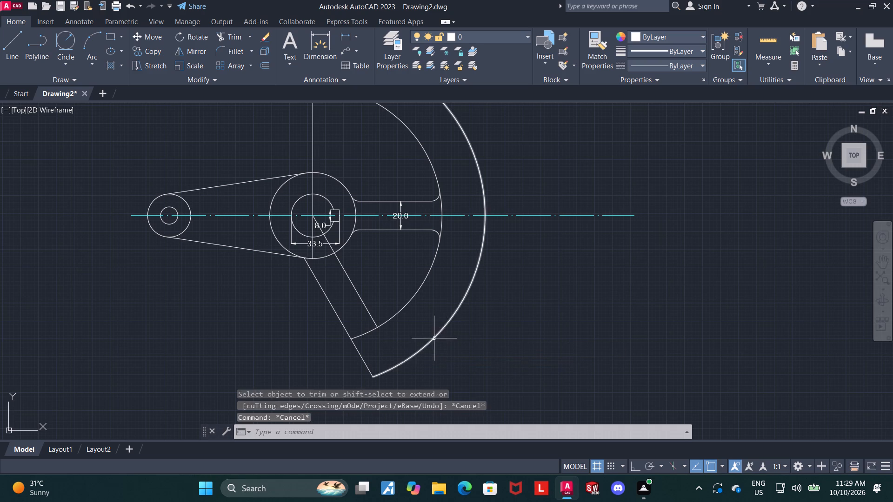
key("Escape")
key("Escape")
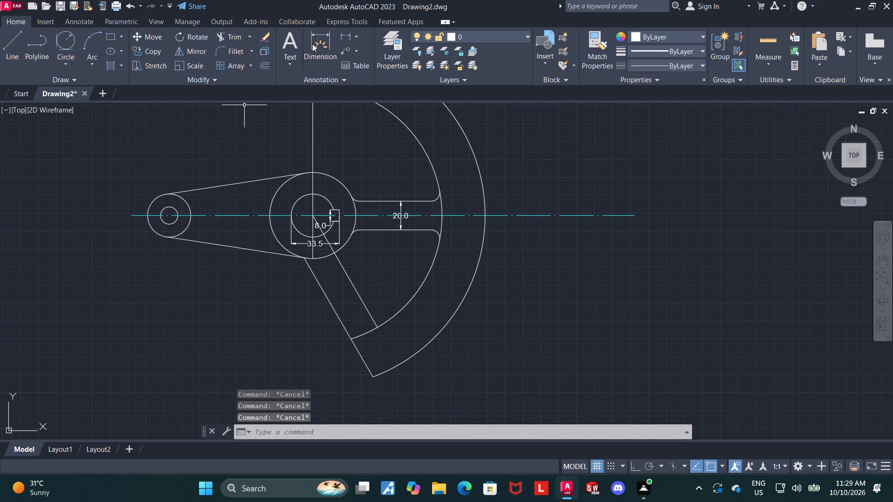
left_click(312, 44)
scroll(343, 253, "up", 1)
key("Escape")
Trim the 60° spoke line inside the hub's outer circle and bore so it starts at the outer circle.
left_click(234, 35)
scroll(287, 188, "up", 1)
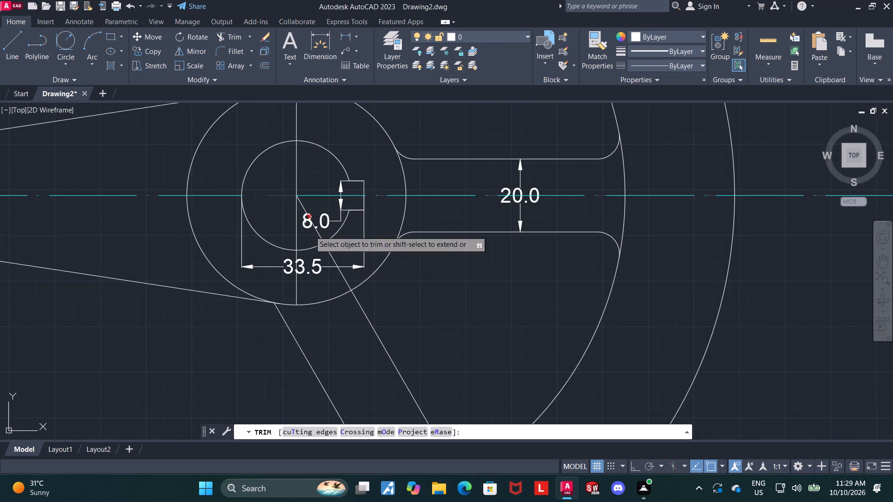
left_click(327, 251)
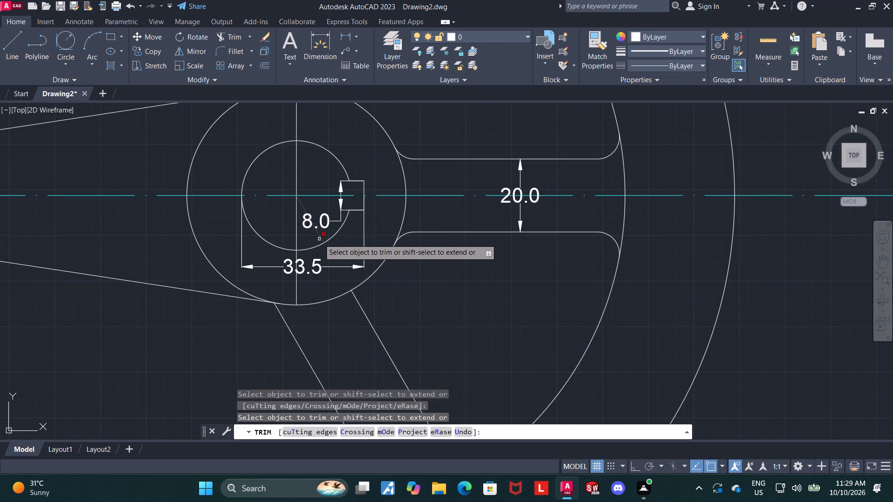
left_click(320, 239)
scroll(365, 287, "down", 1)
middle_click_drag(408, 310, 419, 257)
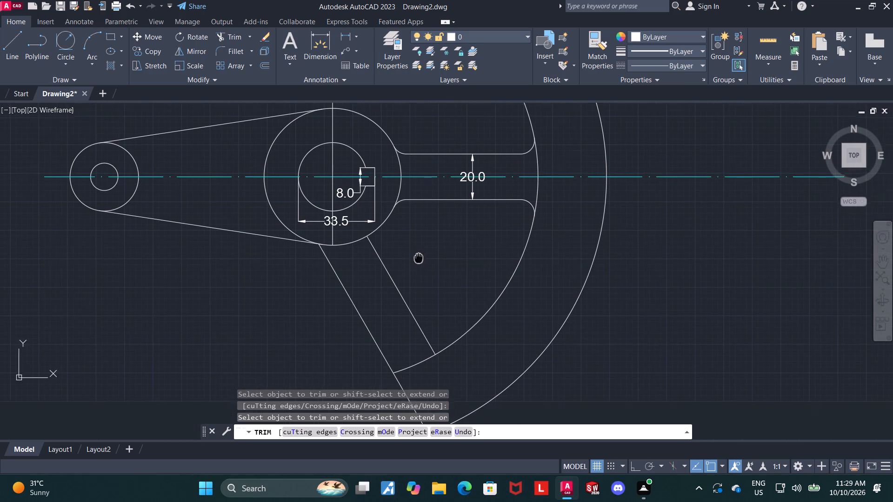
middle_click_drag(419, 257, 419, 256)
key("Escape")
key("Escape")
key("Escape")
Dimension the spoke's width between its two parallel edges, placing the dimension near the radius-90 arc.
left_click(325, 44)
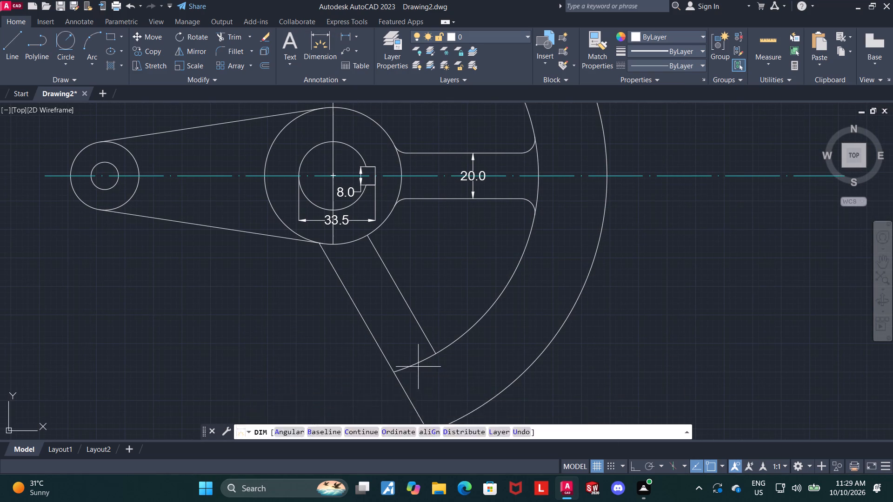
left_click(420, 332)
left_click(375, 346)
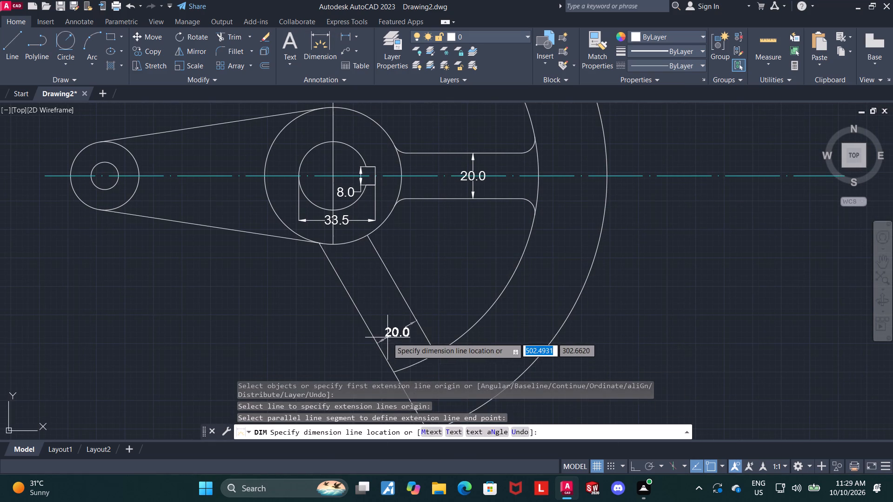
left_click(388, 337)
key("Escape")
key("Escape")
key("Escape")
Add an angular dimension between the horizontal arm's lower edge and the spoke's nearer edge.
left_click(324, 40)
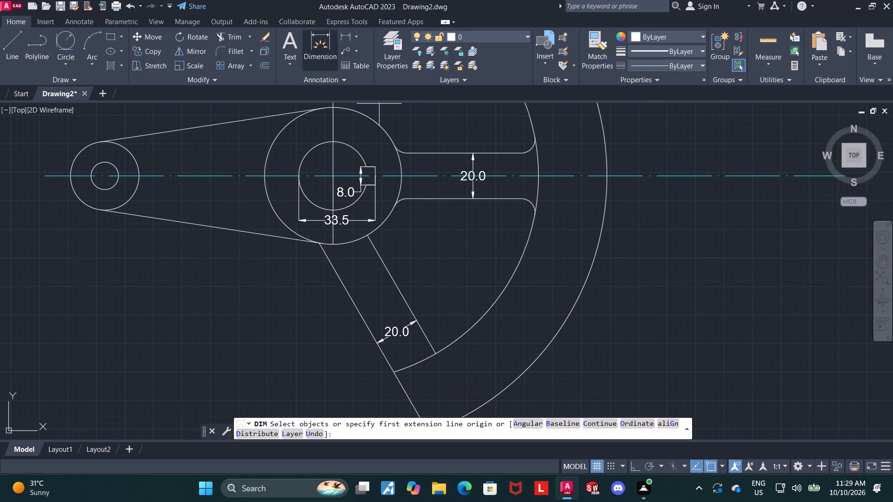
left_click(448, 200)
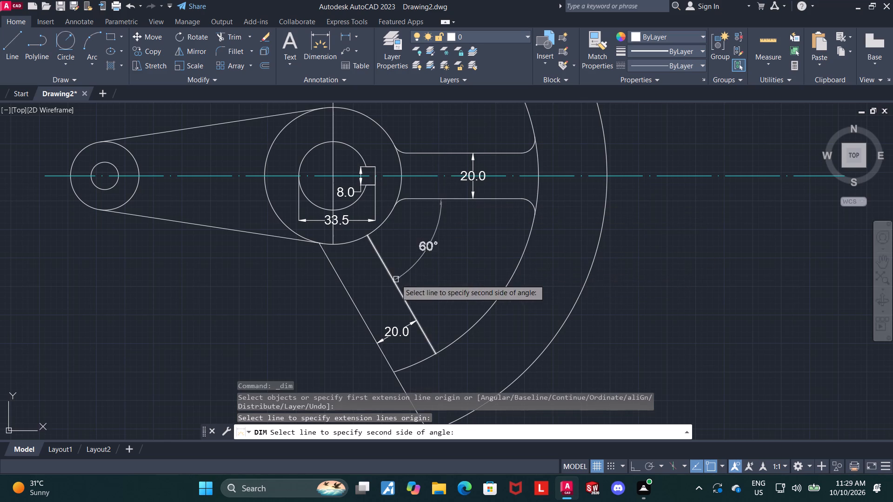
left_click(396, 279)
left_click(426, 272)
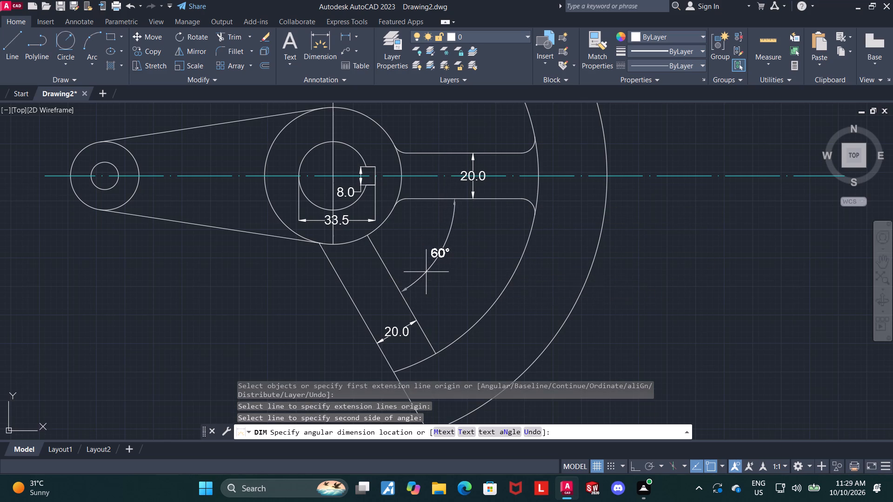
key("Escape")
key("Escape")
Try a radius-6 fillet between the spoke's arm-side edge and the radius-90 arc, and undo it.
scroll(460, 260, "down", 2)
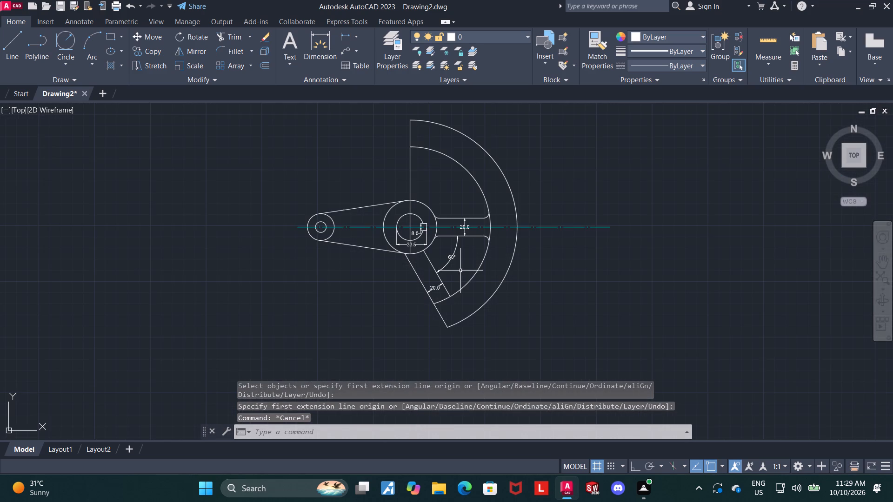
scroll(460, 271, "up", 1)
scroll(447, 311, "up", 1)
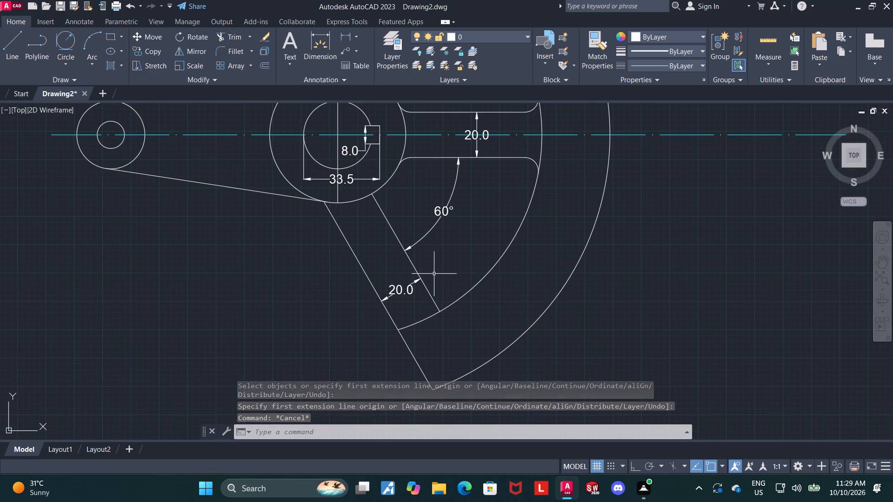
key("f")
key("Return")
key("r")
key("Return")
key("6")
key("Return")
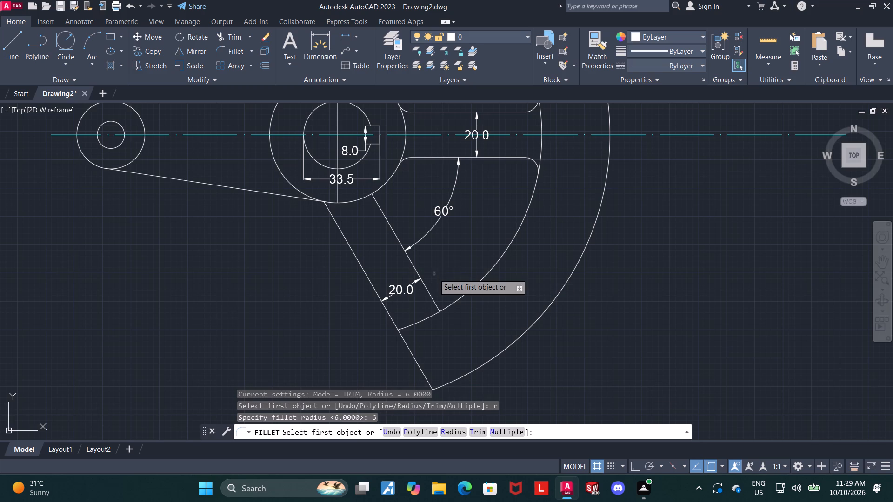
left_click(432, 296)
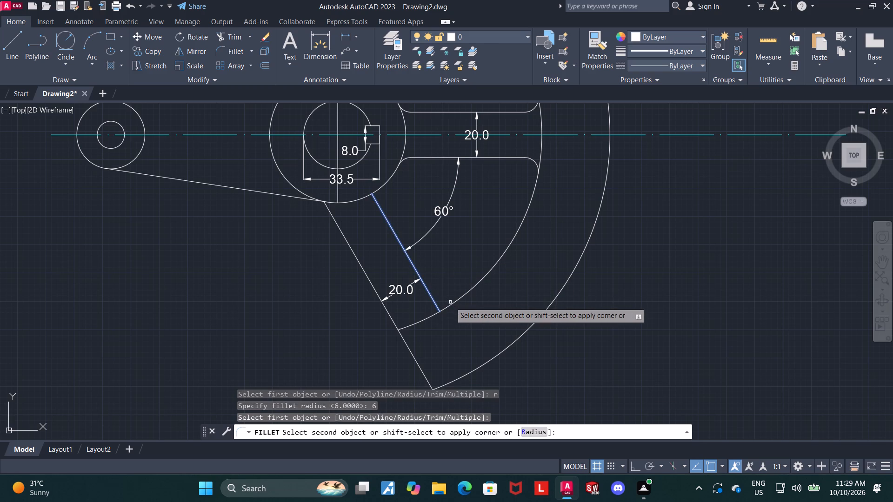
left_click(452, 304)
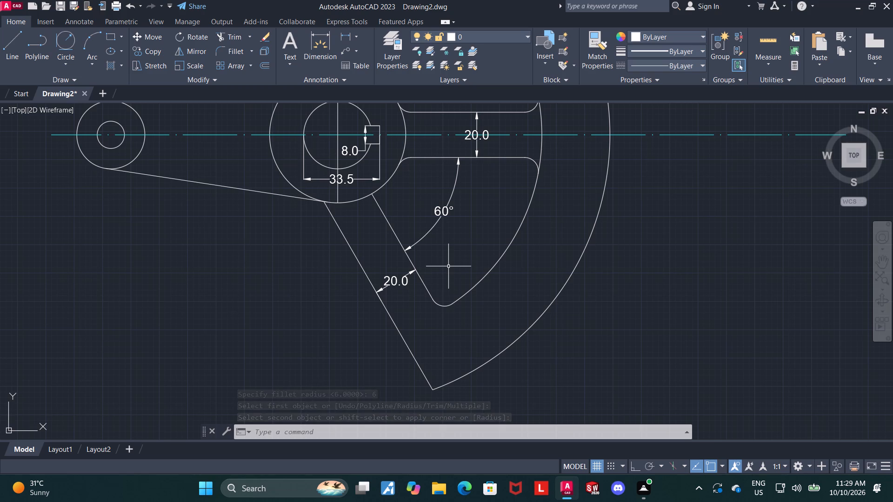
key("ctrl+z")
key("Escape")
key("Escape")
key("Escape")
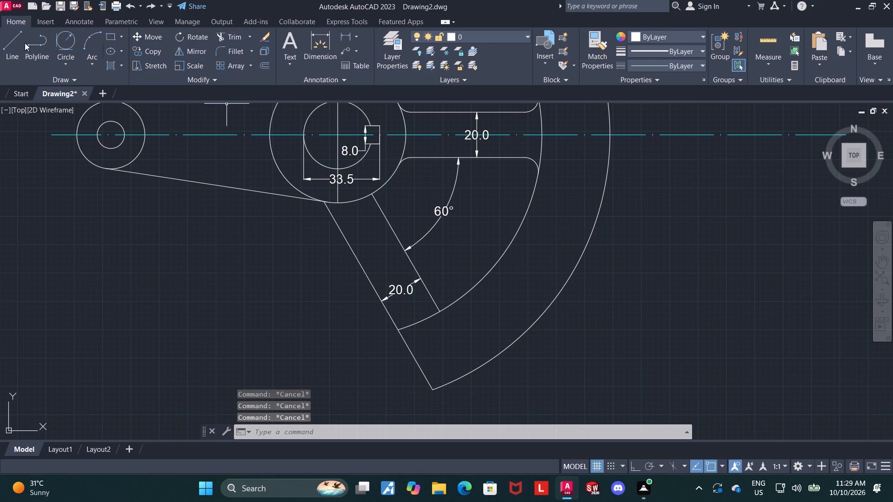
Draw a radius-6 circle tangent to the spoke's arm-side edge and the hub's outer circle.
left_click(71, 36)
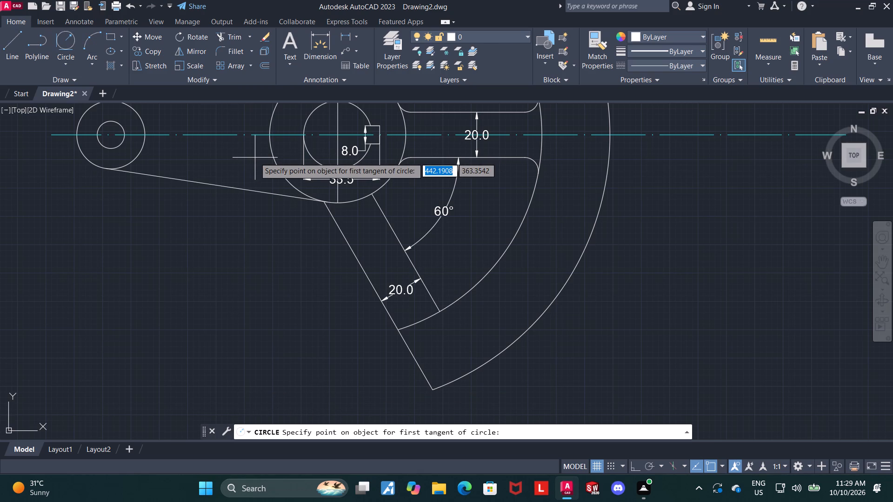
left_click(376, 208)
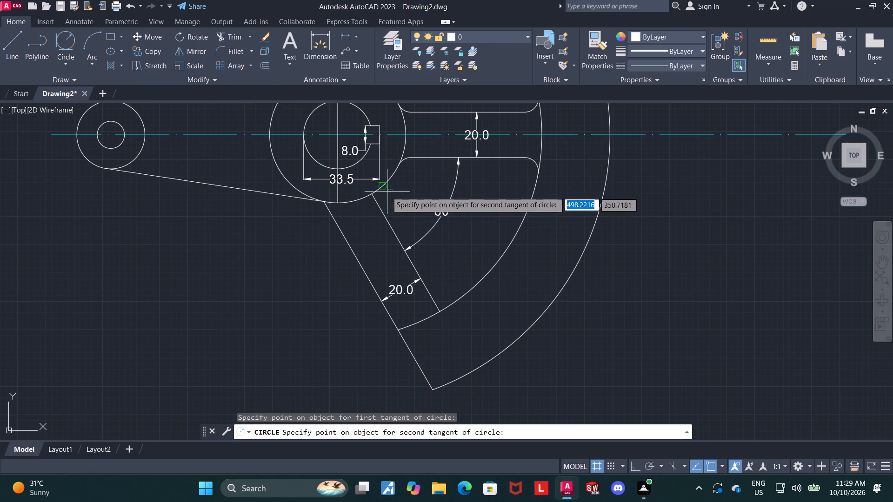
left_click(384, 190)
key("6")
key("Return")
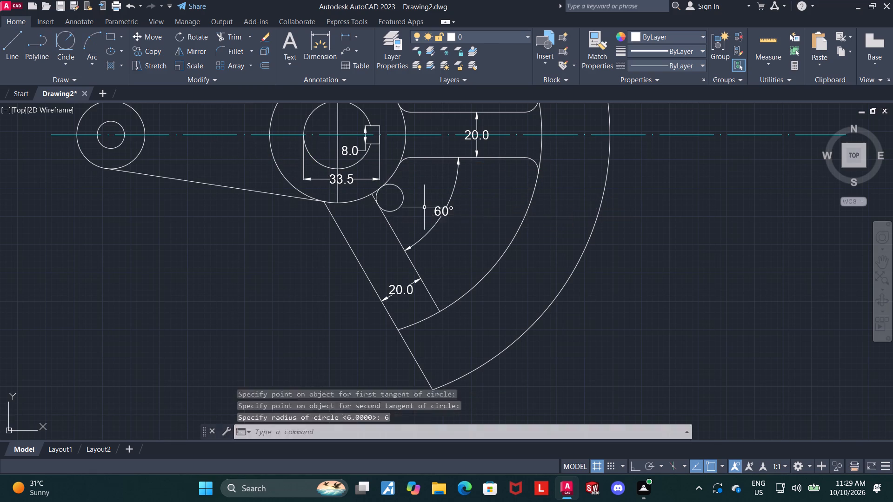
key("Escape")
Trim the tangent circle and the spoke line's end to leave a rounded corner at the hub.
left_click(221, 36)
scroll(409, 227, "up", 2)
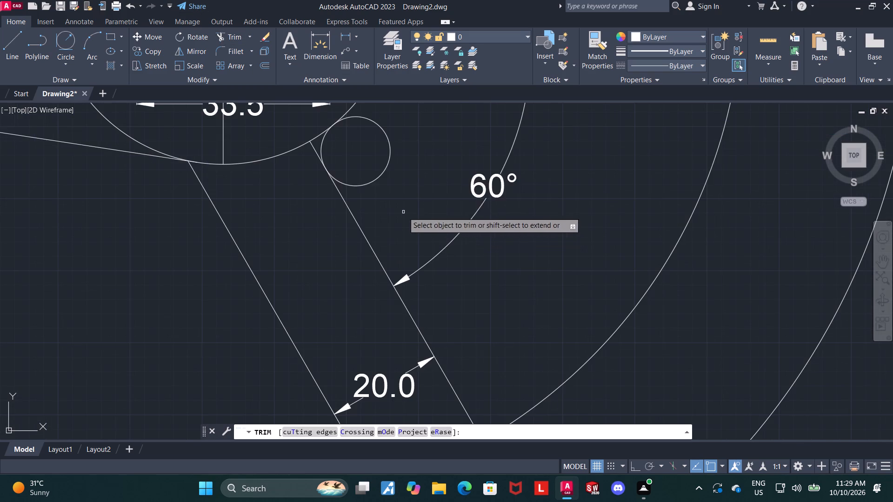
left_click(380, 174)
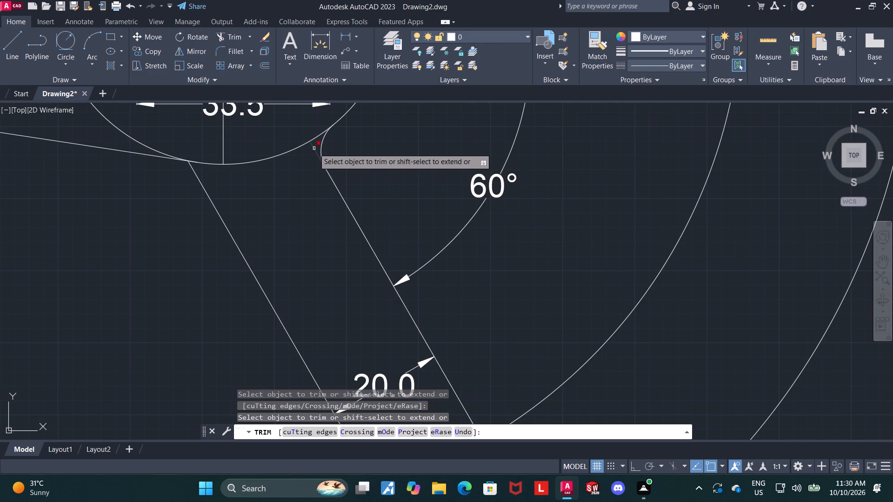
left_click(314, 148)
scroll(330, 161, "down", 3)
scroll(419, 222, "up", 1)
key("Escape")
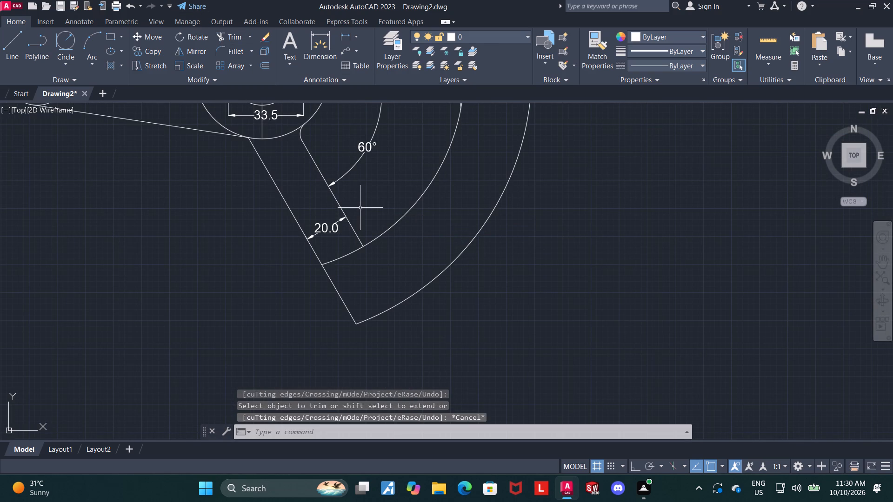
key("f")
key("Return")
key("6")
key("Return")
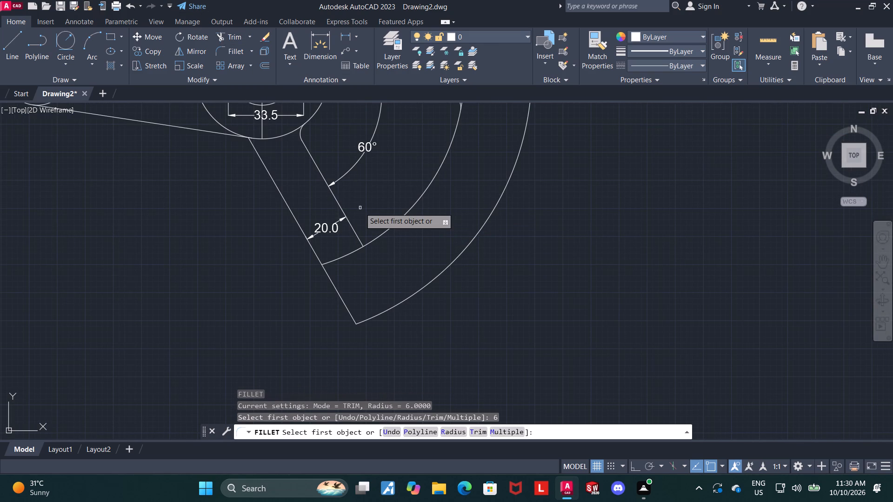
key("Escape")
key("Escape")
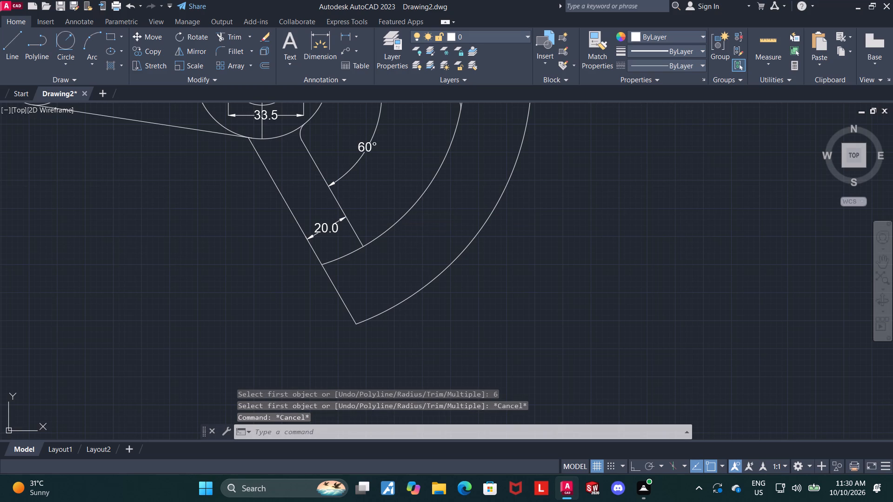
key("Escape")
Draw a radius-6 circle tangent to the spoke's arm-side edge and the radius-90 arc.
left_click(54, 48)
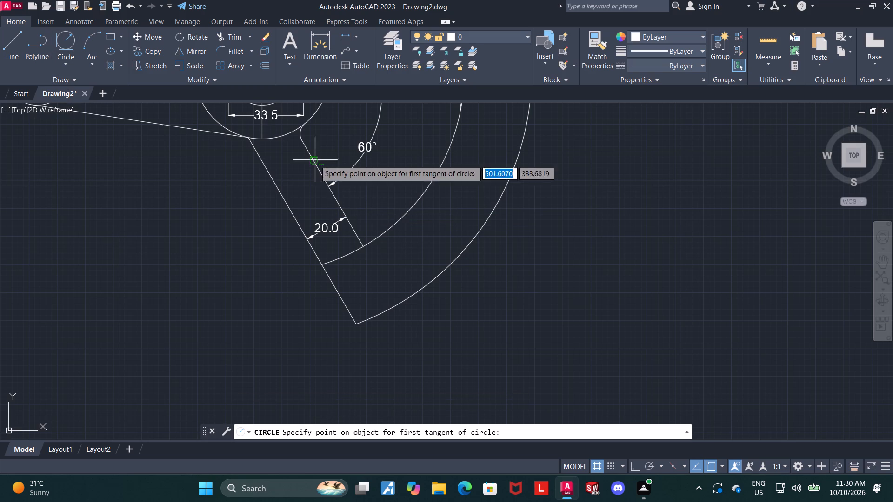
left_click(355, 231)
left_click(387, 231)
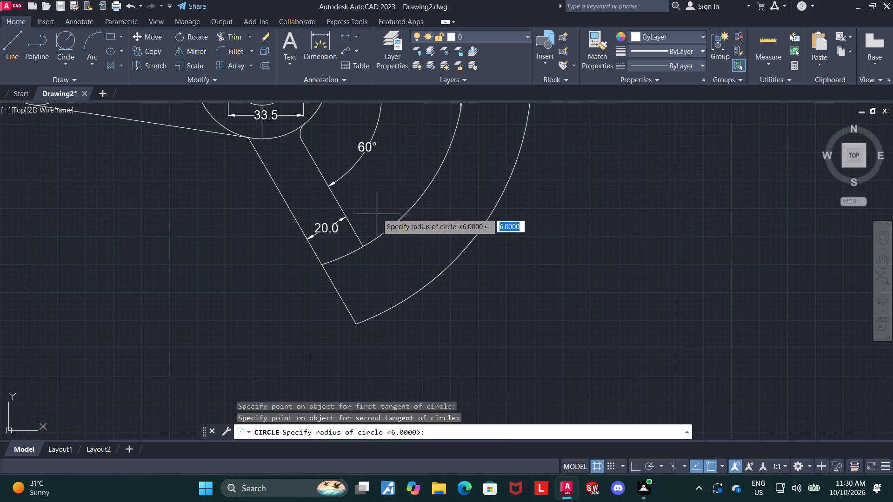
key("6")
key("Return")
key("Escape")
Trim the new tangent circle and the spoke line's end to leave a rounded corner at the radius-90 arc.
left_click(228, 31)
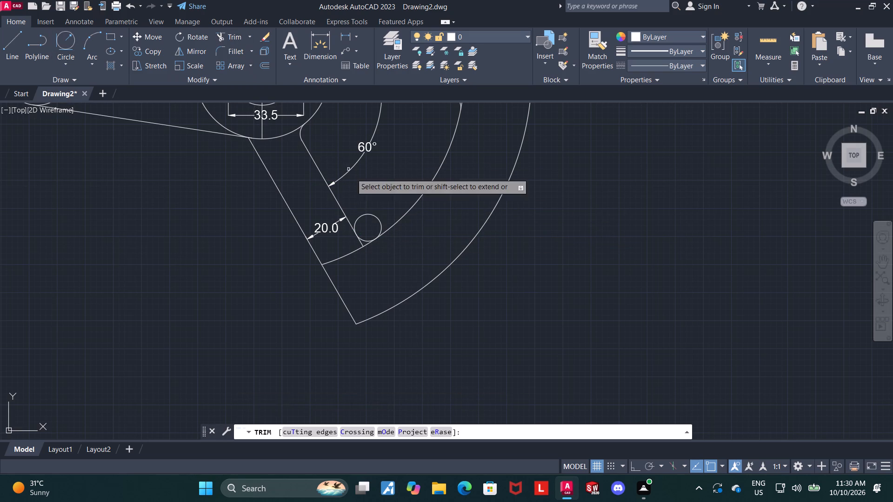
scroll(352, 174, "up", 2)
left_click(390, 273)
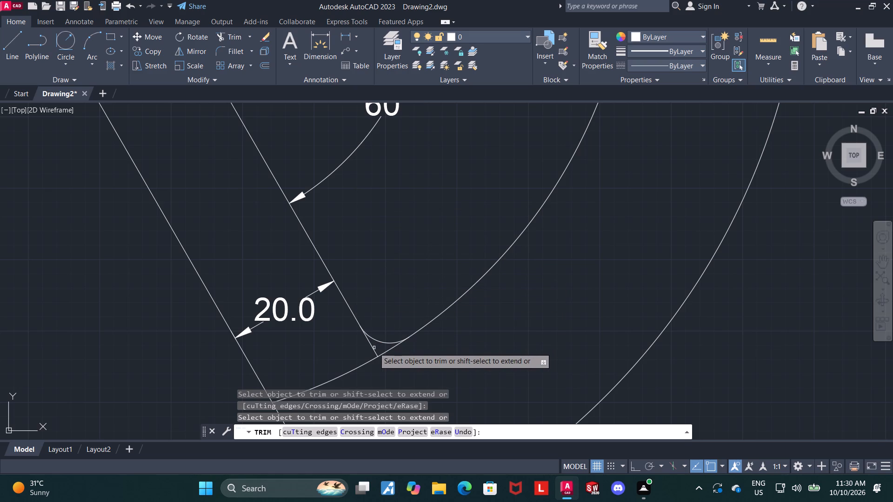
left_click(373, 348)
scroll(377, 337, "down", 4)
scroll(479, 341, "up", 1)
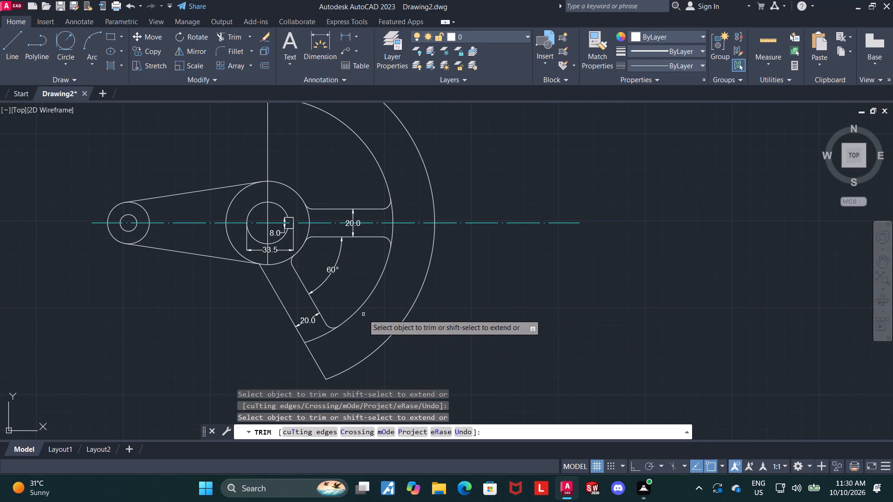
key("Escape")
Draw a radius-40 circle tangent to the lower line from the small circles and the spoke's outer edge.
middle_click_drag(233, 291, 292, 271)
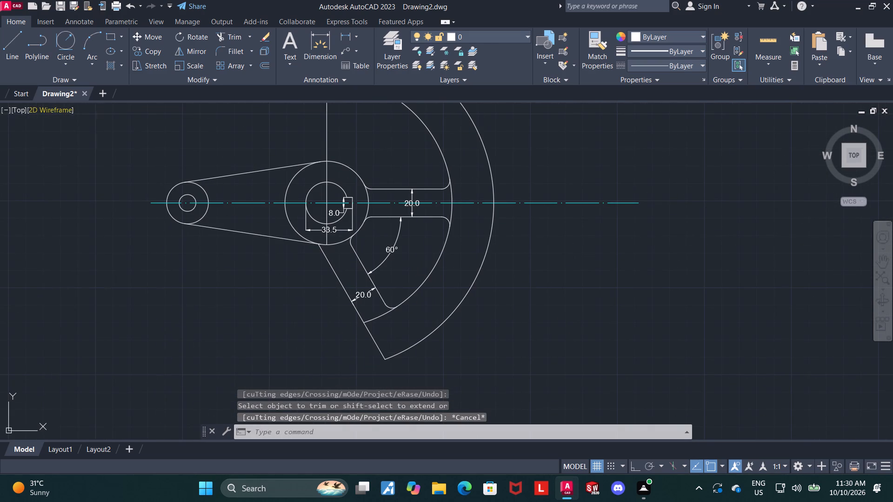
left_click(74, 39)
left_click(275, 242)
left_click(327, 271)
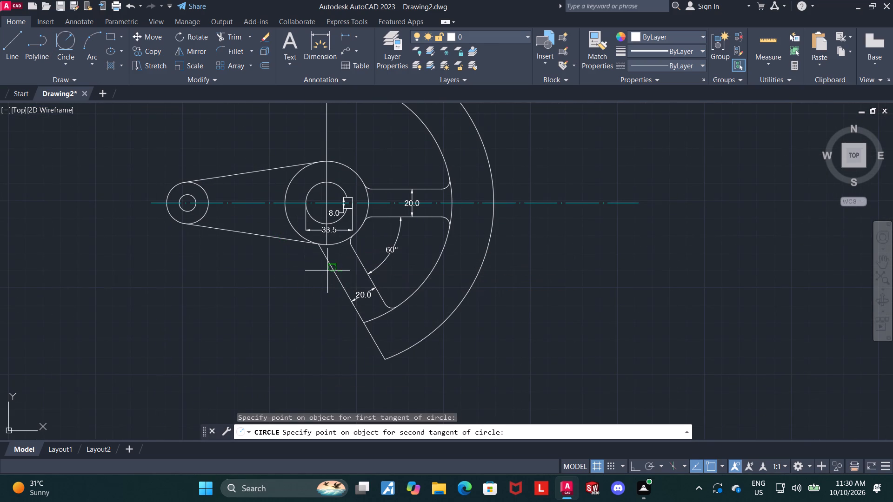
type("40")
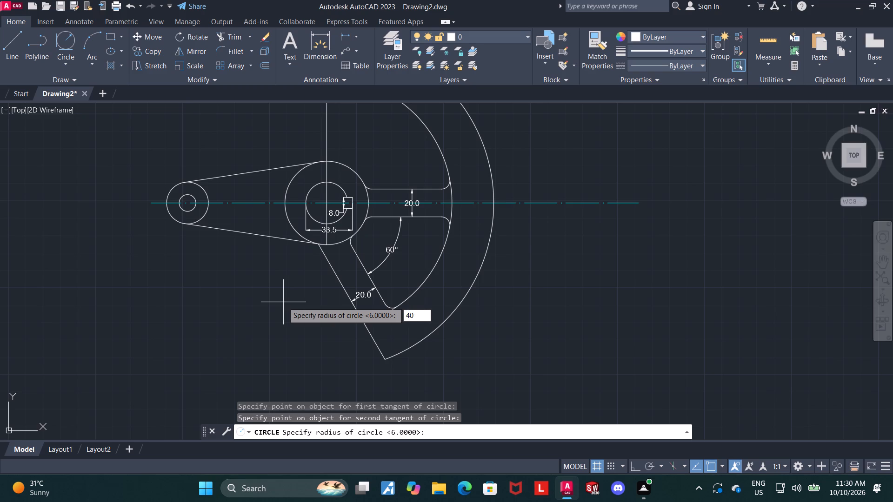
key("Return")
key("Escape")
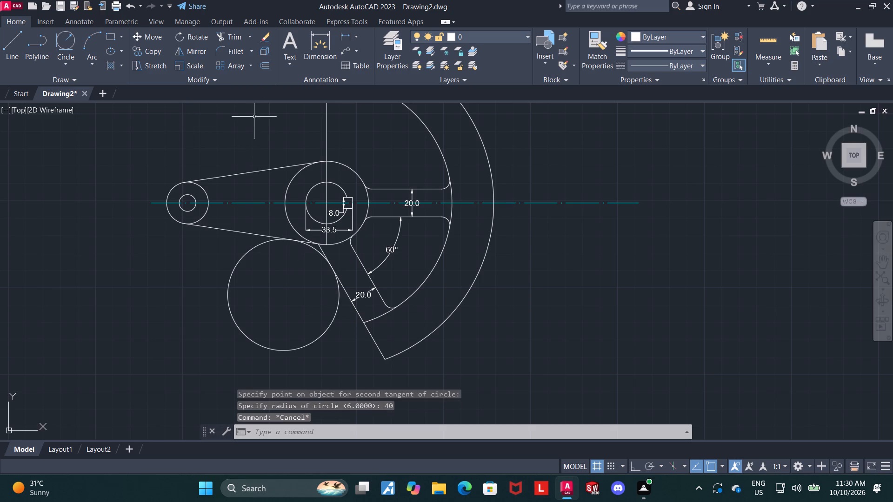
Trim away the radius-40 circle's outer part, leaving only the arc between the lower tangent line and the spoke's outer edge.
left_click(232, 35)
left_click_drag(269, 287, 216, 284)
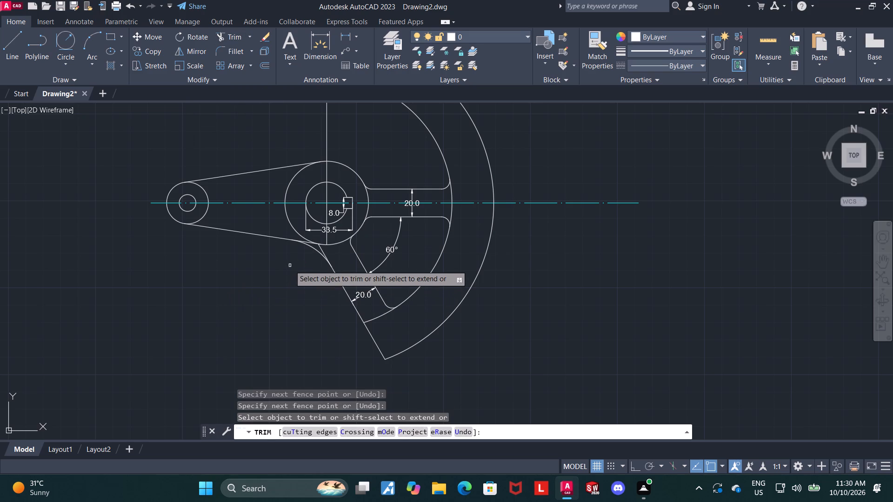
scroll(297, 241, "up", 3)
key("Escape")
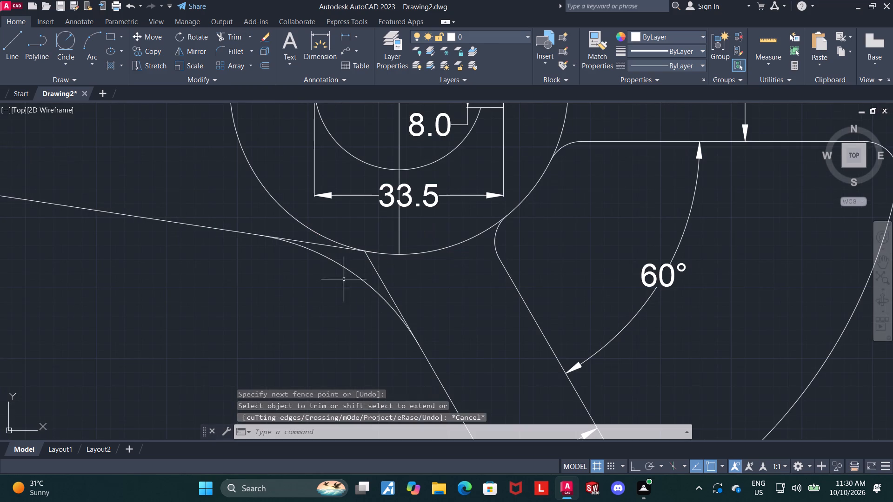
key("Escape")
key("Escape")
key("Escape")
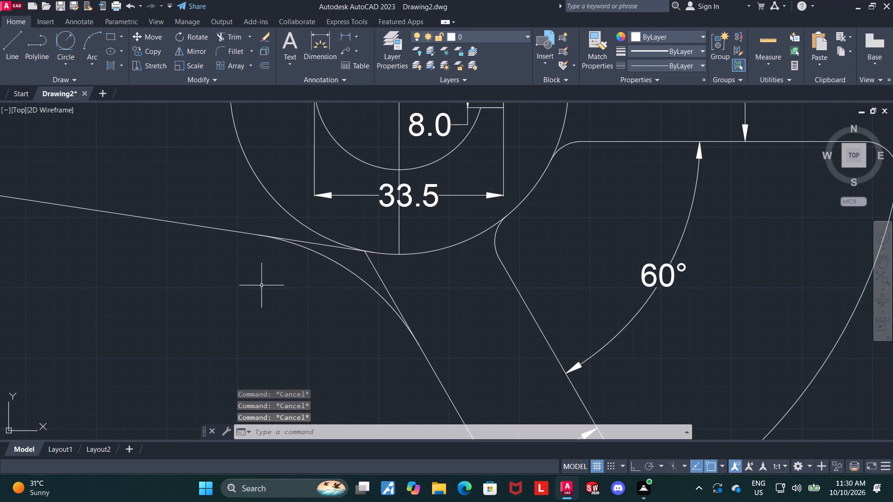
key("Escape")
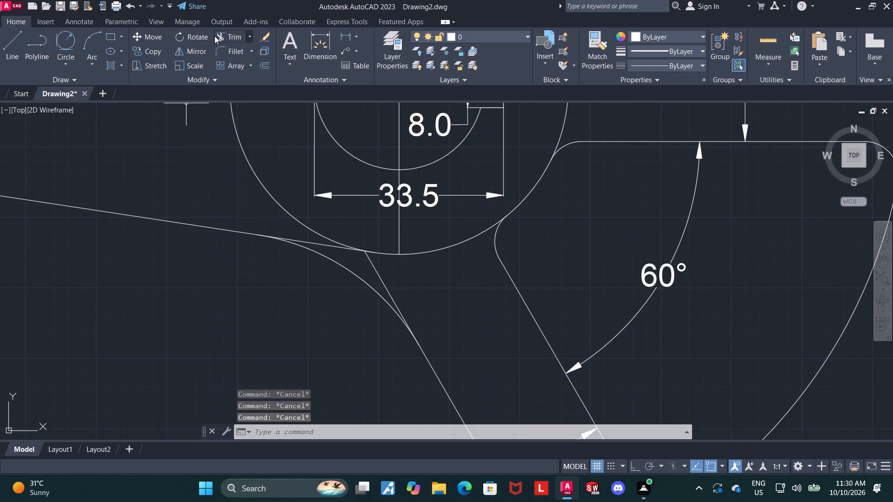
Trim the ends of the lower tangent line and the spoke's outer edge that extend past the radius-40 arc toward the hub.
left_click(224, 36)
left_click(325, 246)
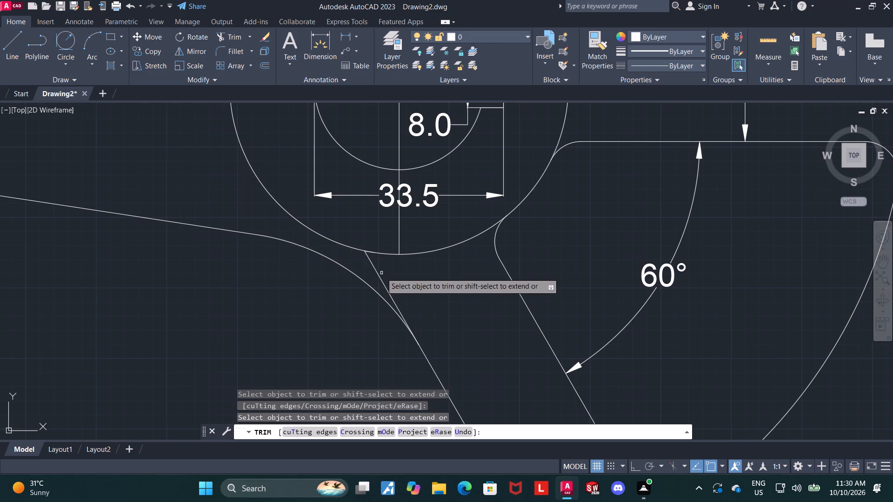
left_click(379, 273)
scroll(418, 292, "down", 2)
scroll(608, 323, "down", 1)
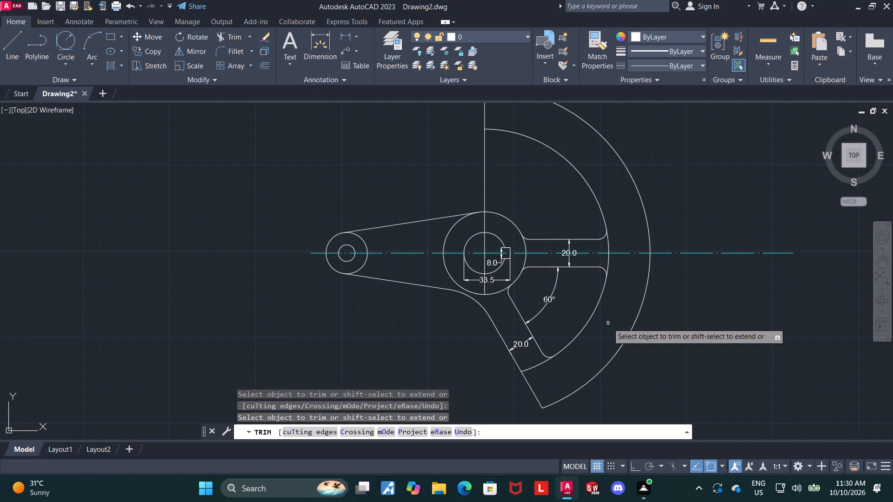
key("Escape")
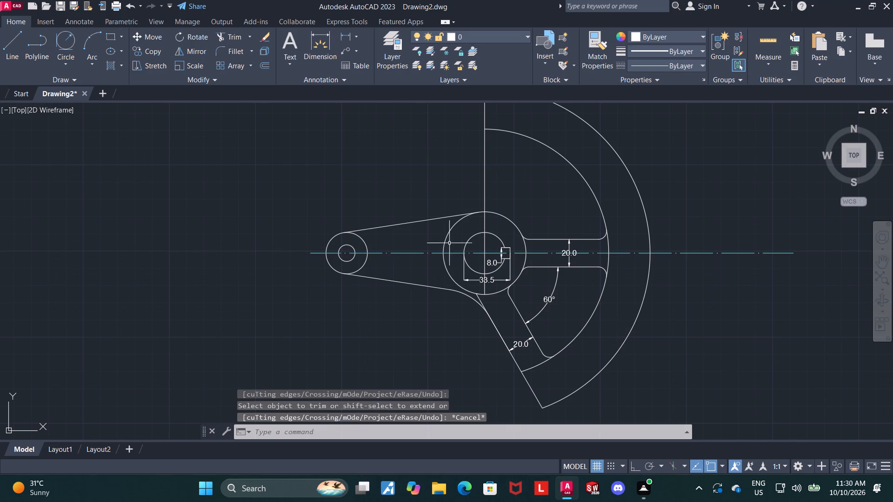
scroll(533, 292, "up", 2)
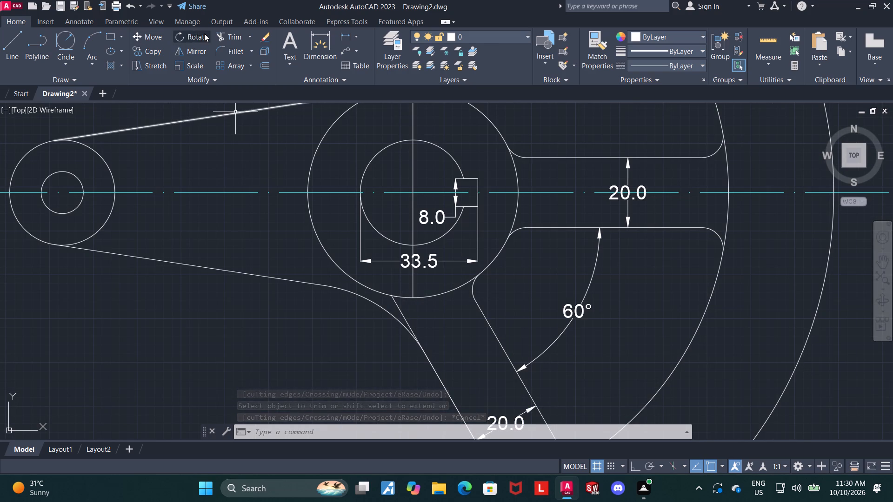
left_click(217, 34)
scroll(386, 282, "up", 1)
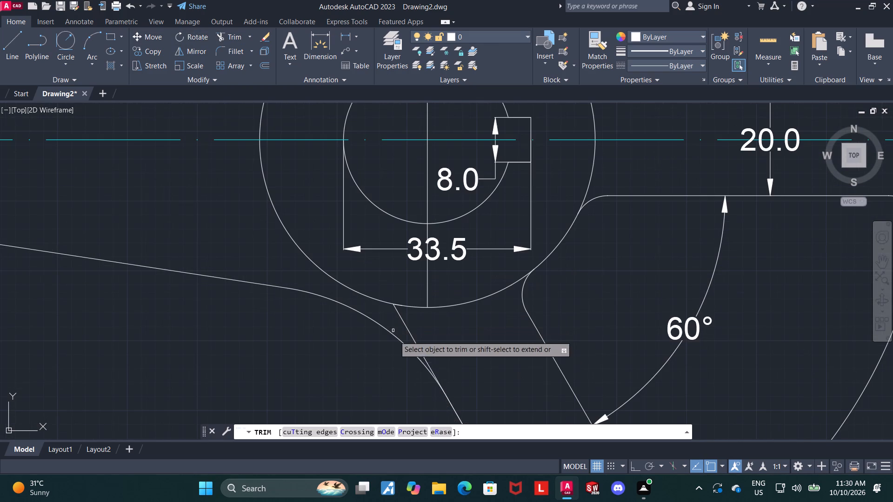
left_click(408, 330)
scroll(409, 330, "down", 3)
key("Escape")
key("Escape")
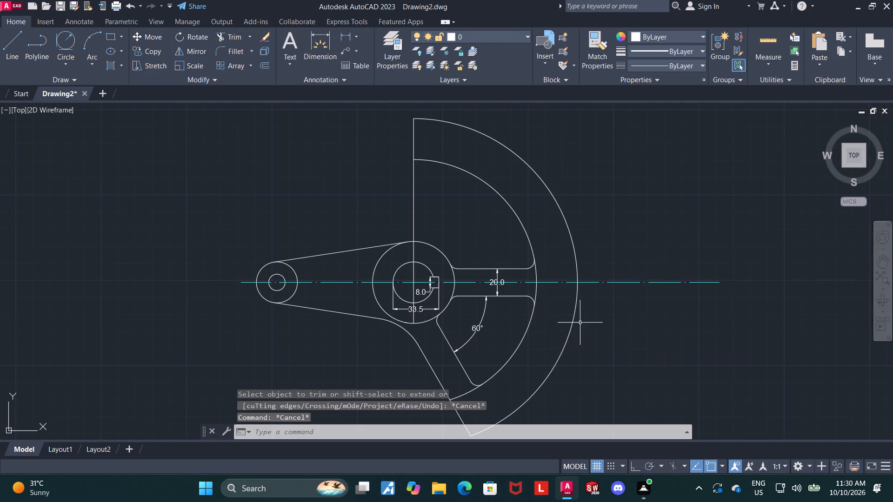
Dimension the spoke's width between its two parallel edges, placing the dimension line across the spoke.
scroll(580, 318, "down", 2)
middle_click_drag(582, 339, 561, 287)
scroll(546, 292, "up", 4)
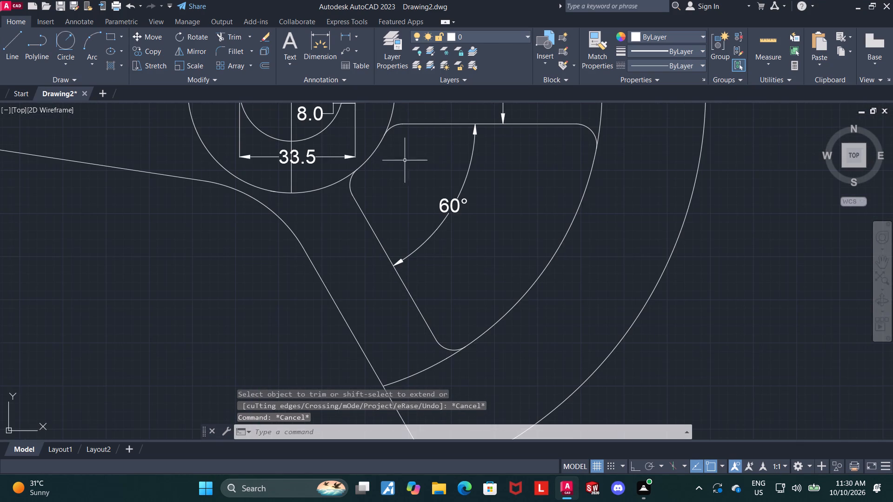
left_click(330, 47)
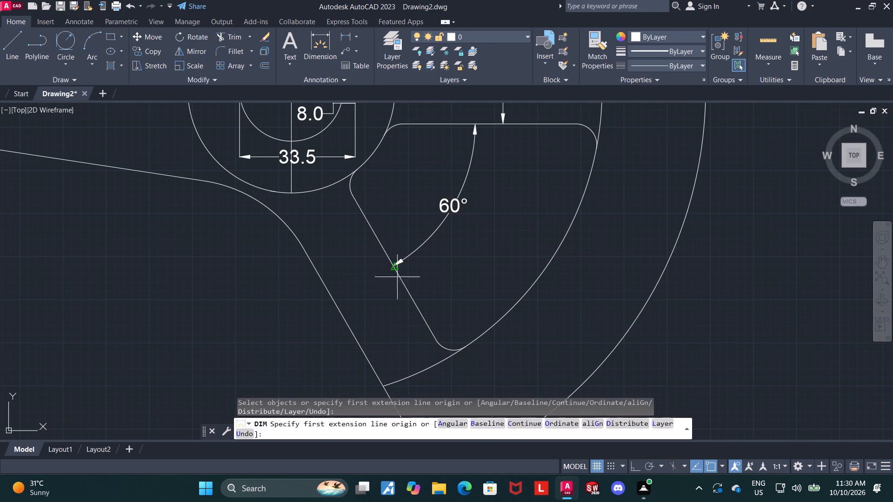
left_click(409, 294)
left_click(337, 309)
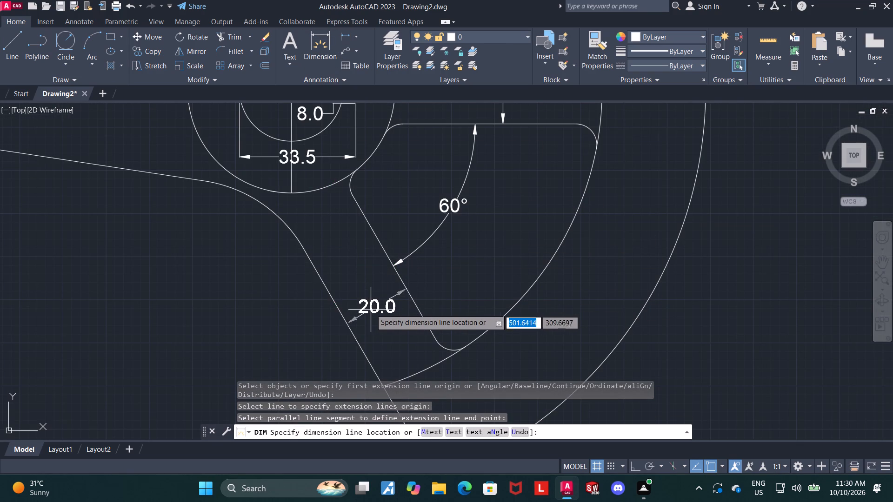
left_click(369, 308)
key("Escape")
key("Escape")
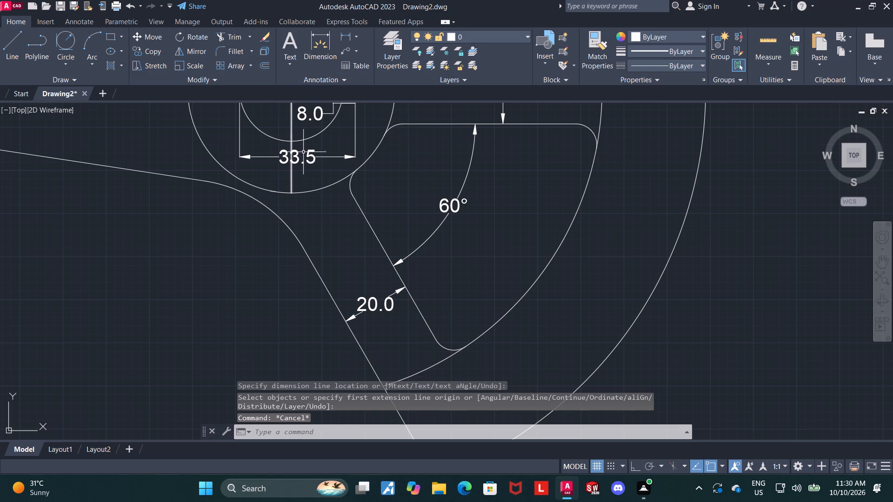
Turn on ortho mode and move the 33.5 keyway dimension straight down about 37 units, below the hub.
left_click(292, 158)
key("Escape")
left_click(298, 162)
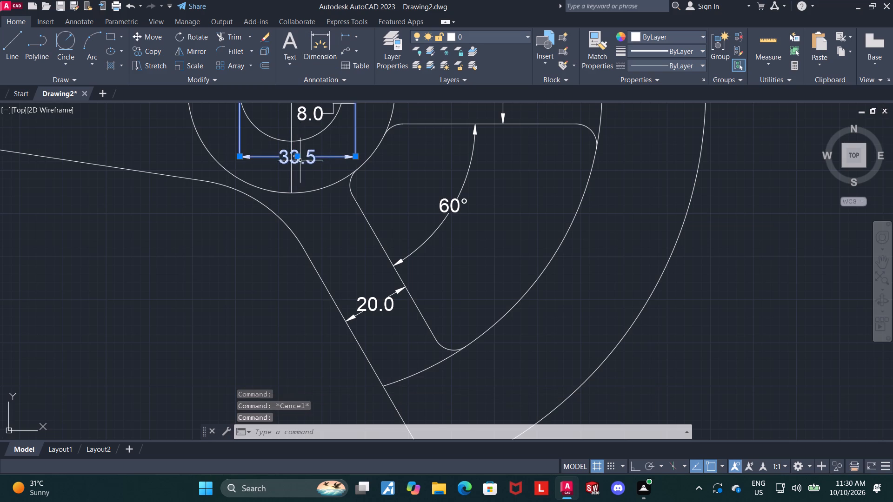
left_click(297, 159)
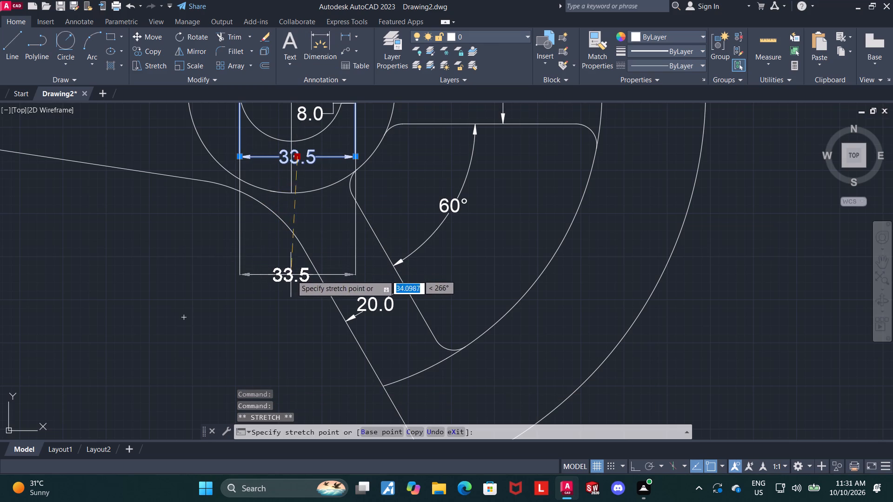
key("F8")
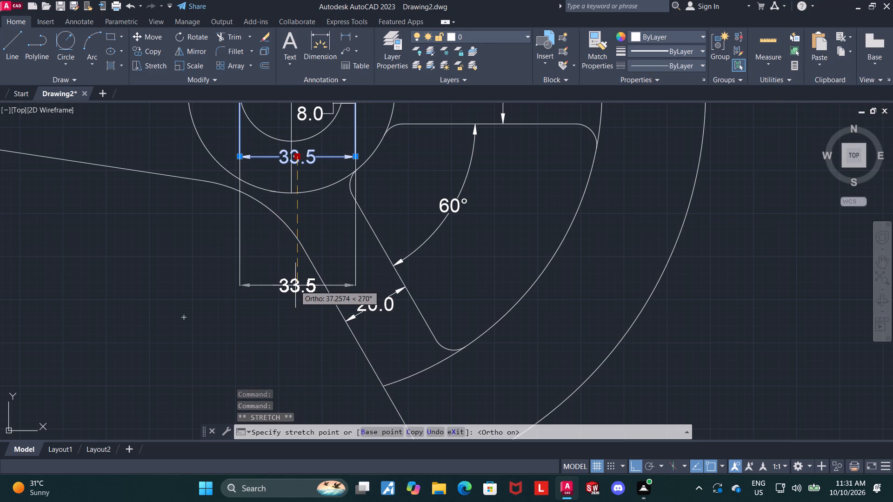
left_click(295, 284)
key("Escape")
key("Escape")
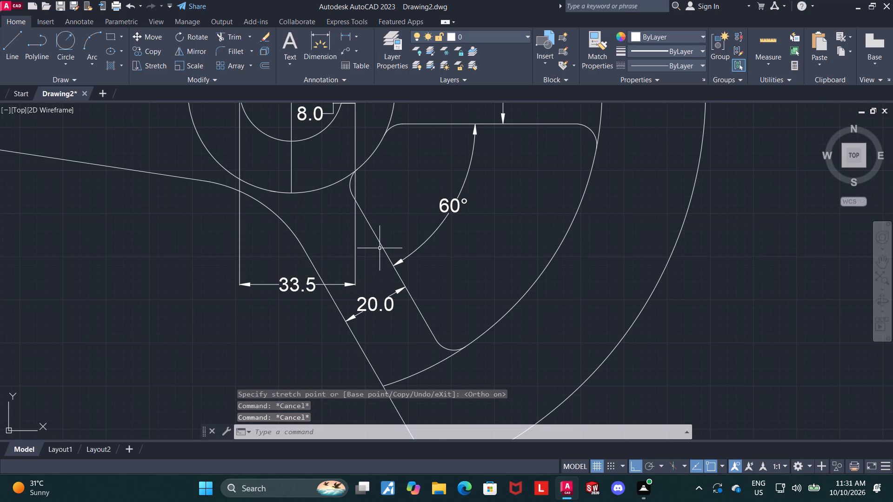
Move the 33.5 dimension back up to sit just below the hub's outer circle.
scroll(379, 247, "down", 1)
middle_click_drag(244, 300, 262, 307)
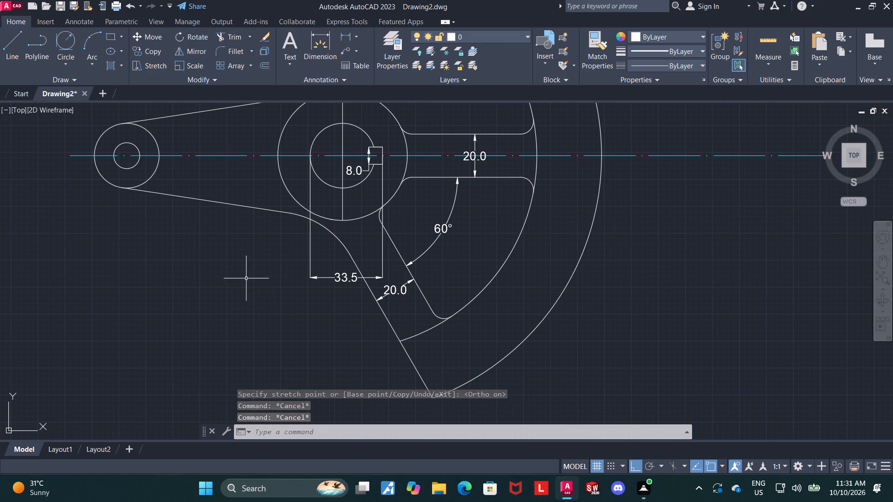
scroll(246, 278, "up", 1)
left_click(395, 276)
left_click(404, 279)
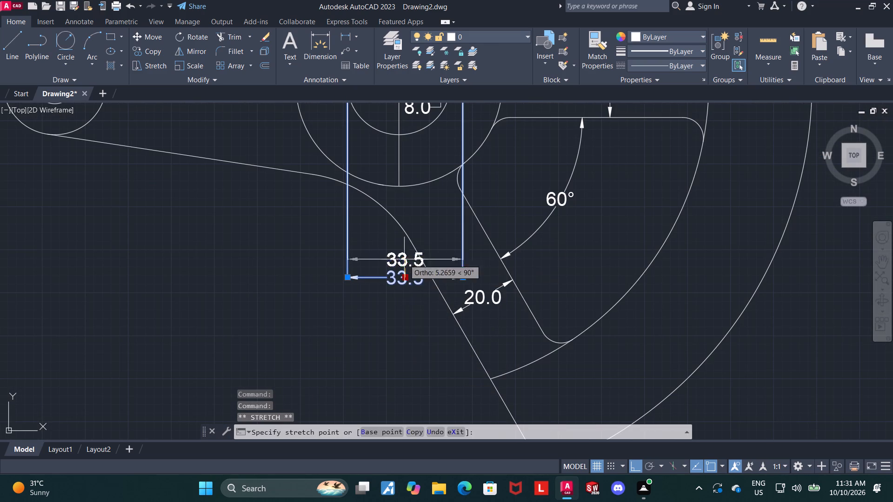
left_click(404, 222)
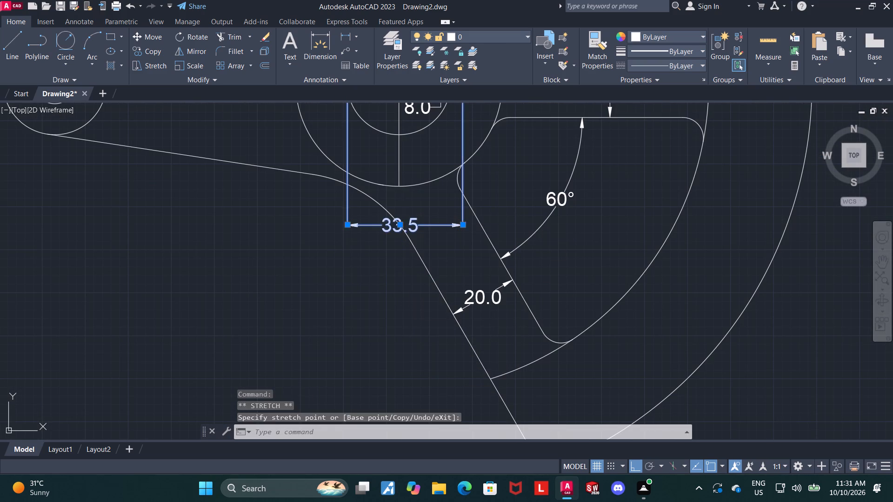
key("Escape")
key("Escape")
key("Escape")
Add a radius dimension to the arc blending the lower tangent line into the spoke, with its text outside the part below.
left_click(310, 39)
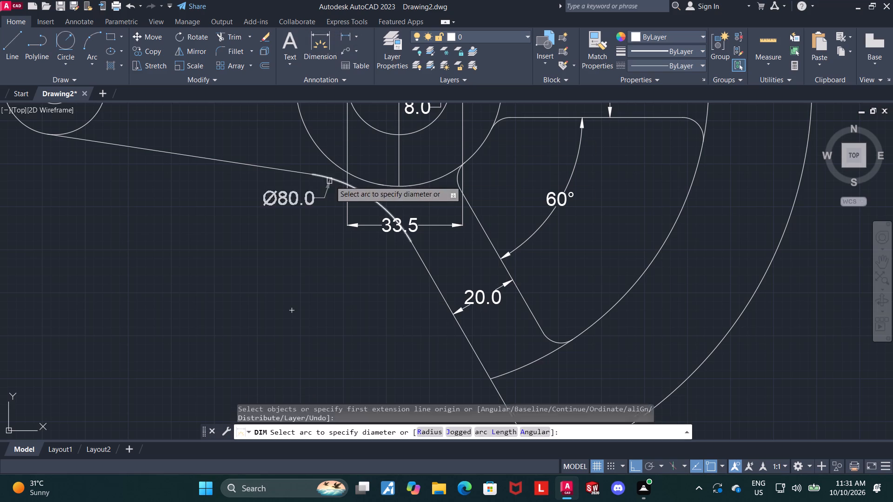
left_click(338, 183)
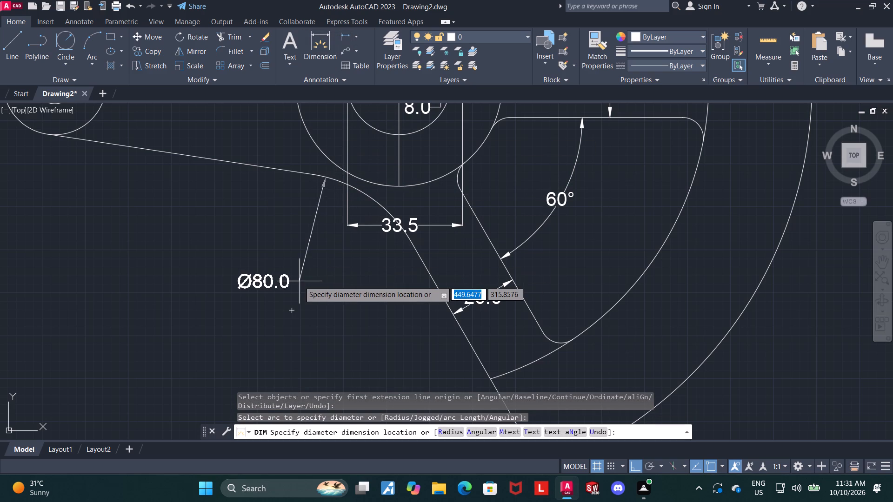
key("r")
key("Return")
left_click(299, 281)
key("Escape")
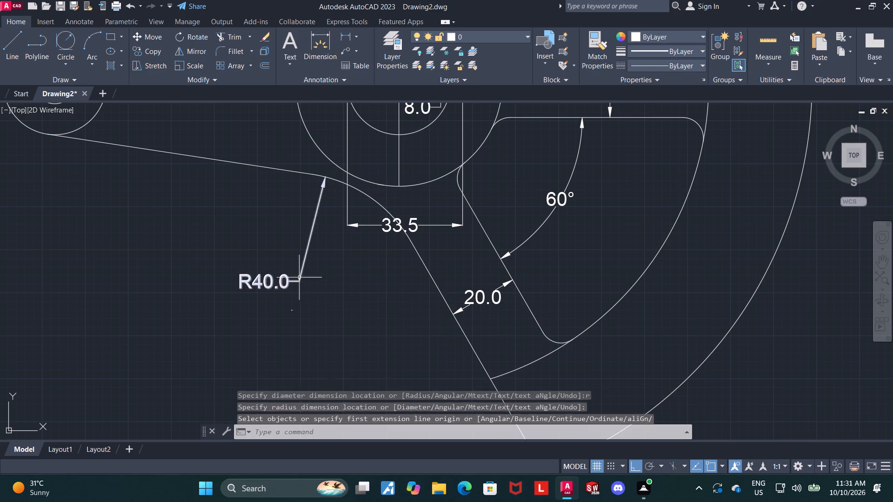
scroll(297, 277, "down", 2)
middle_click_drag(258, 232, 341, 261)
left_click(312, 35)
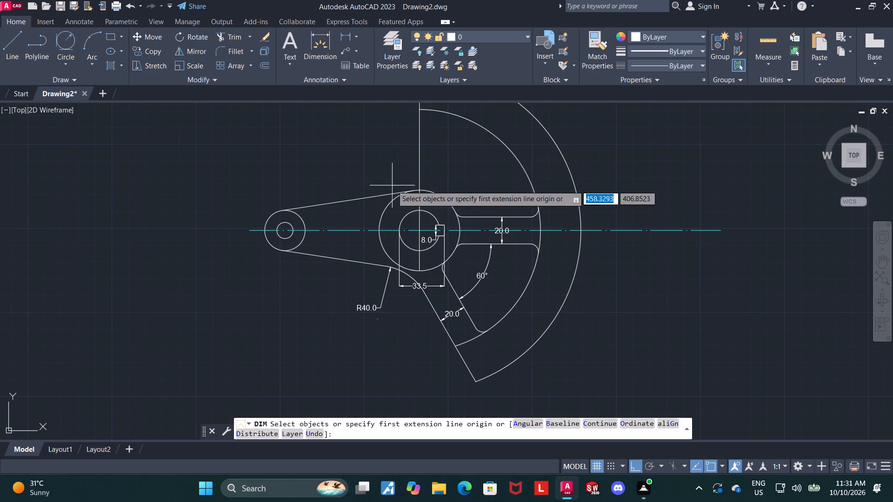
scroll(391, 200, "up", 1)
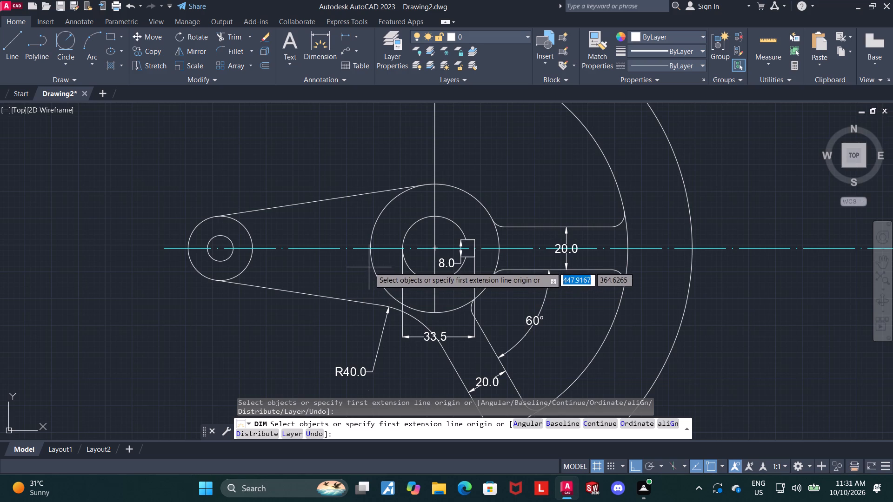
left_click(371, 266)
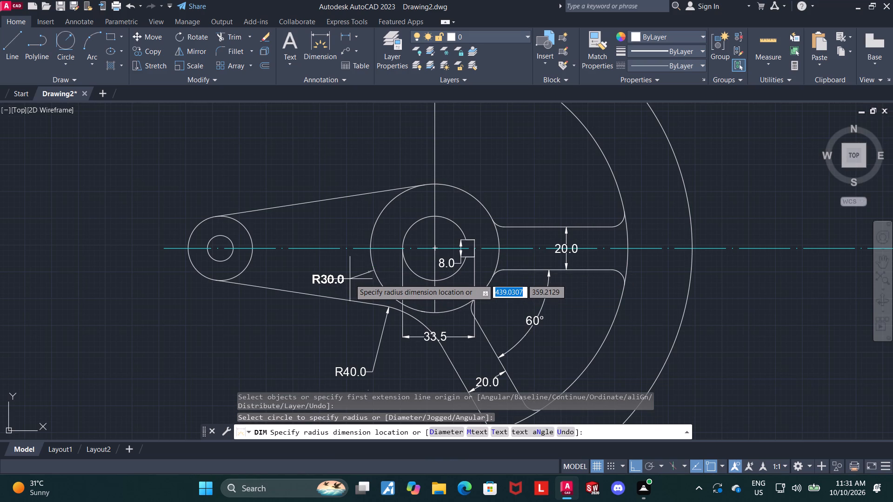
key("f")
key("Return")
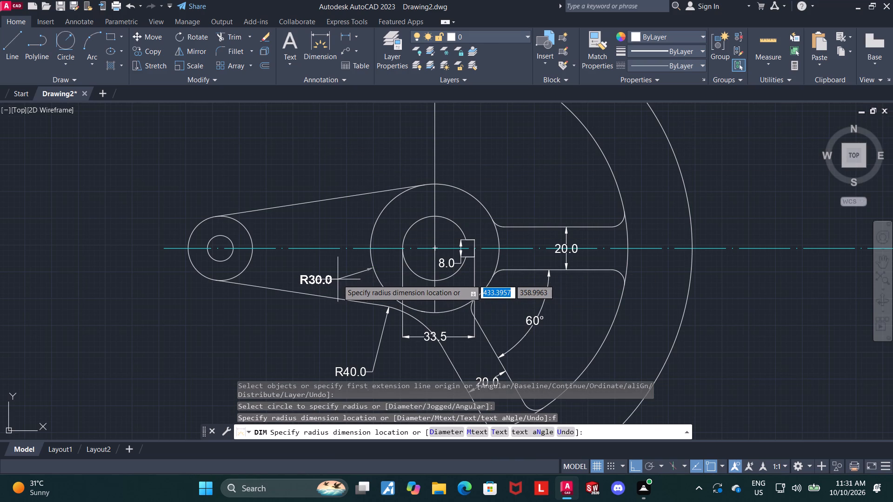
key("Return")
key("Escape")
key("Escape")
Add a diameter dimension to the hub's outer circle, with its text outside the circle between the two tangent lines.
left_click(315, 46)
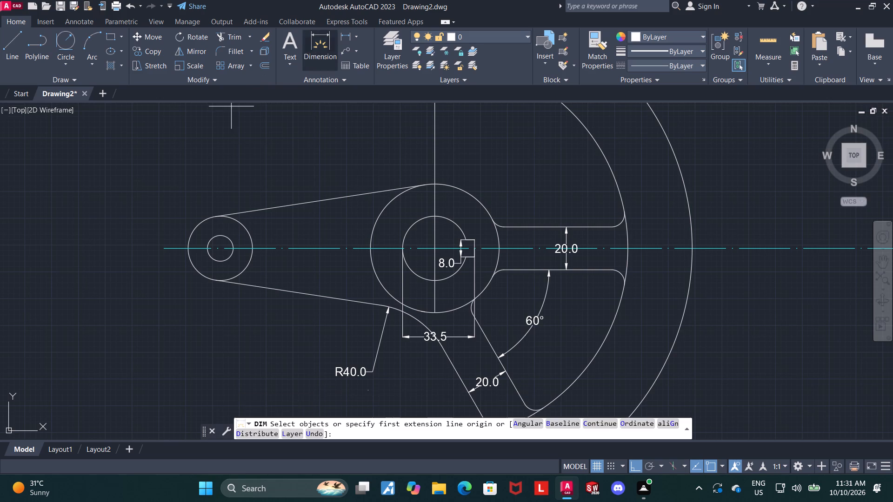
left_click(371, 267)
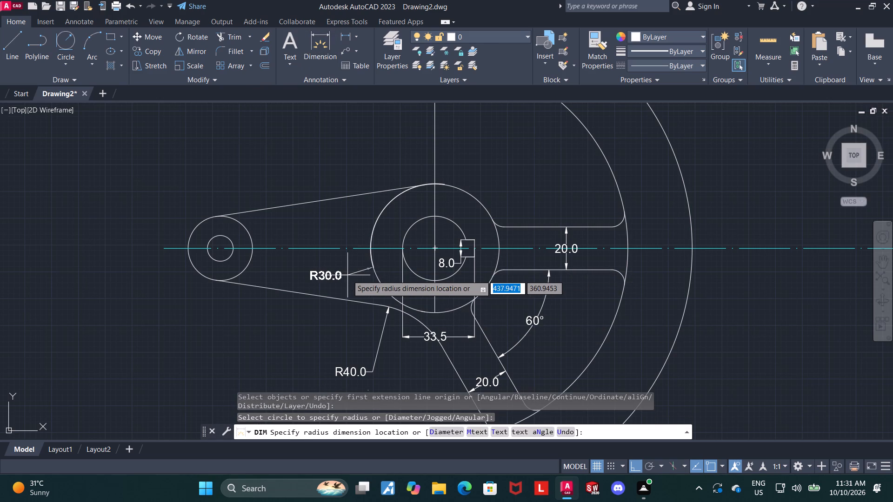
key("d")
key("Return")
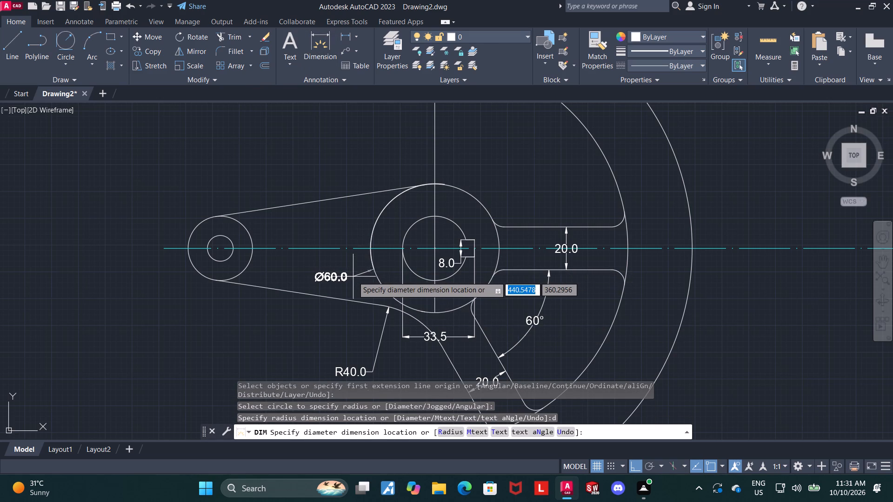
left_click(355, 277)
key("Escape")
key("Escape")
Add a diameter dimension to the hub's keyed bore, with its text outside the hub above the centerline.
left_click(311, 39)
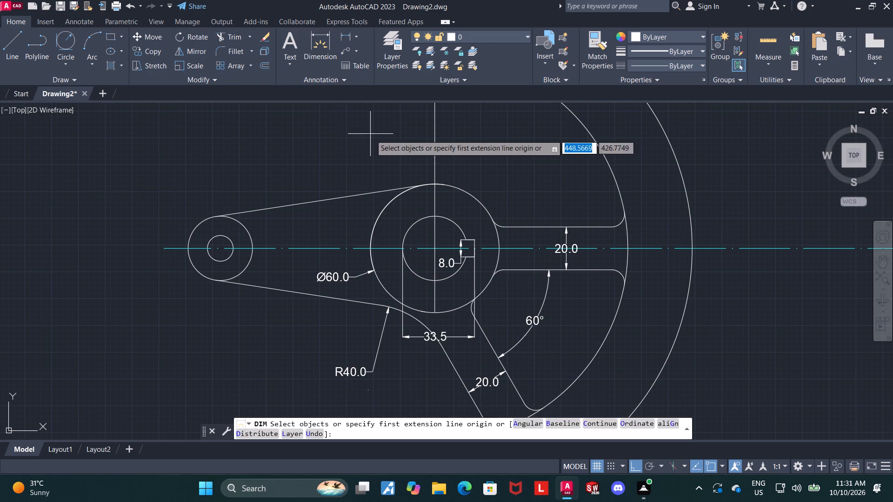
scroll(385, 197, "up", 1)
left_click(418, 251)
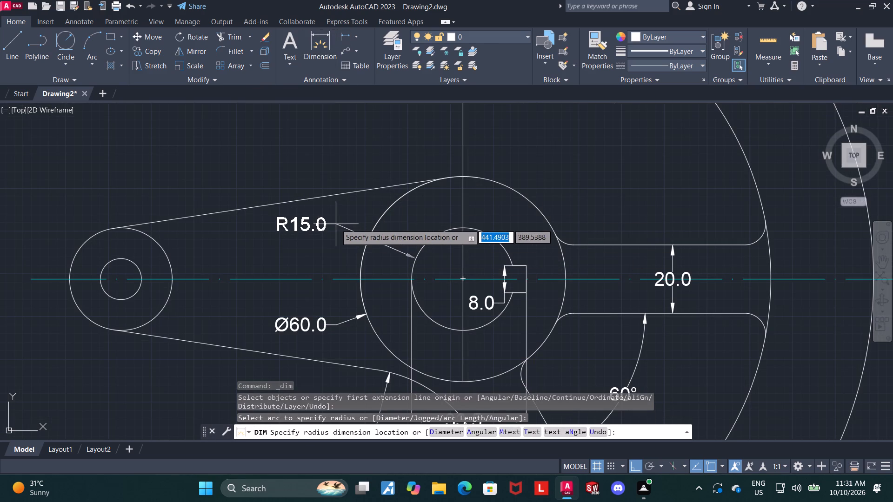
key("d")
key("Return")
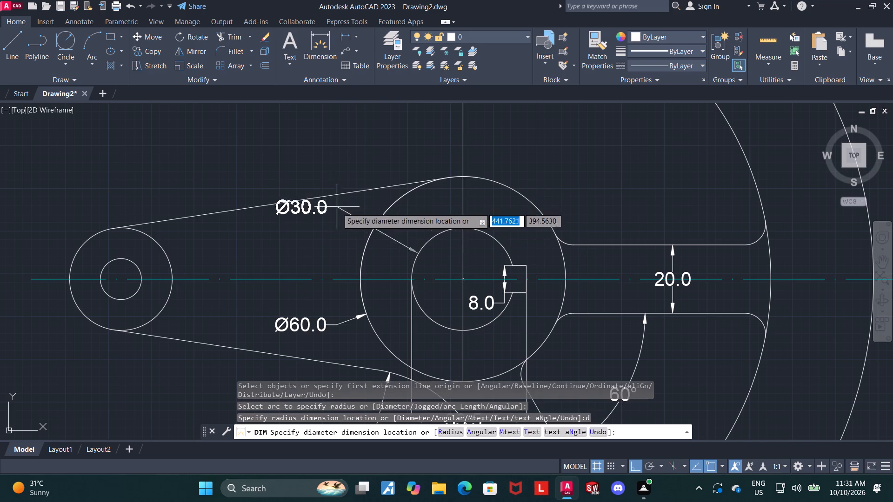
left_click(329, 241)
key("Escape")
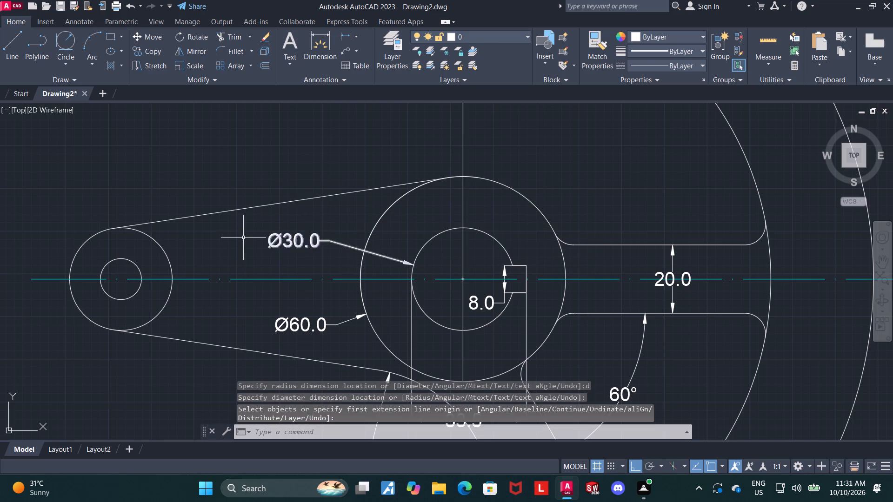
Add a radius dimension to the arm end's outer circle, with its text outside on the side away from the hub.
middle_click_drag(271, 252, 360, 237)
left_click(312, 48)
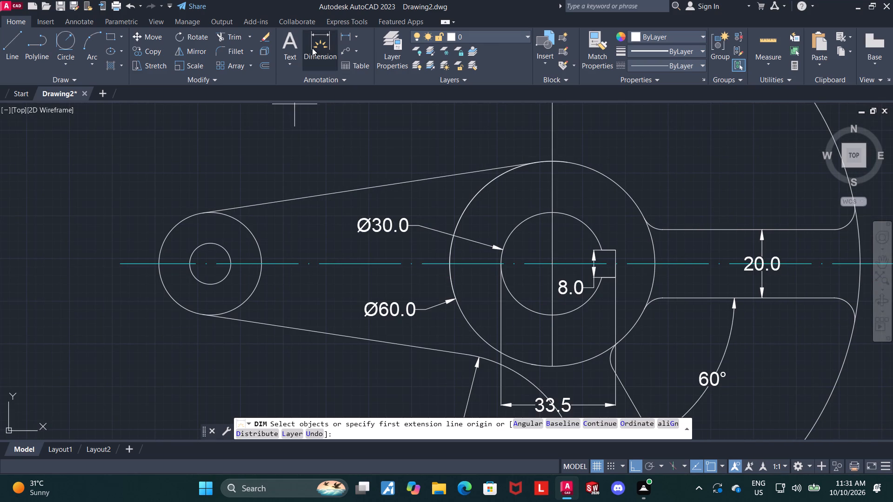
left_click(165, 236)
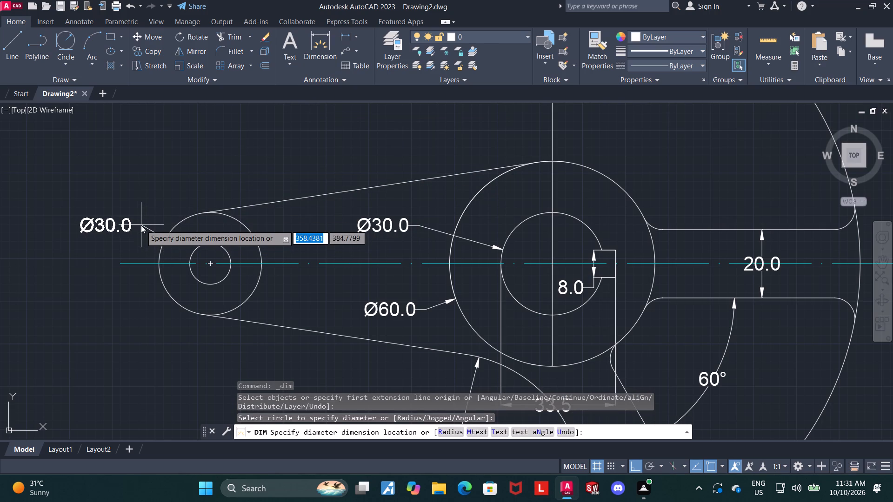
key("r")
key("Return")
left_click(141, 225)
key("Escape")
key("Escape")
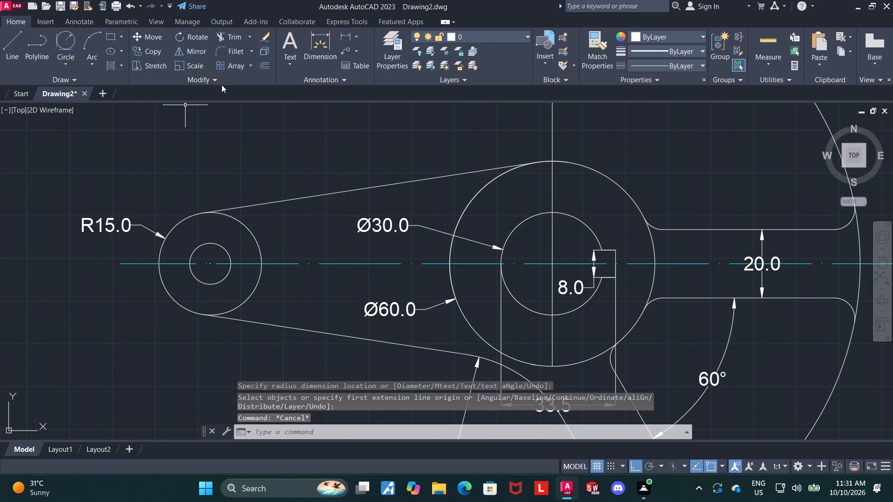
Add a horizontal linear dimension across the arm end's small hole, placing it just below the outer circle.
left_click(317, 39)
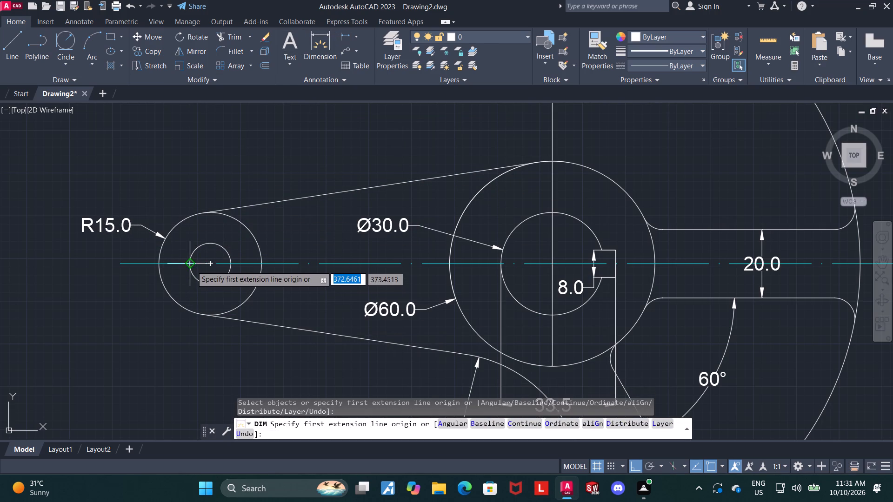
left_click(192, 266)
left_click(229, 264)
scroll(229, 272, "down", 2)
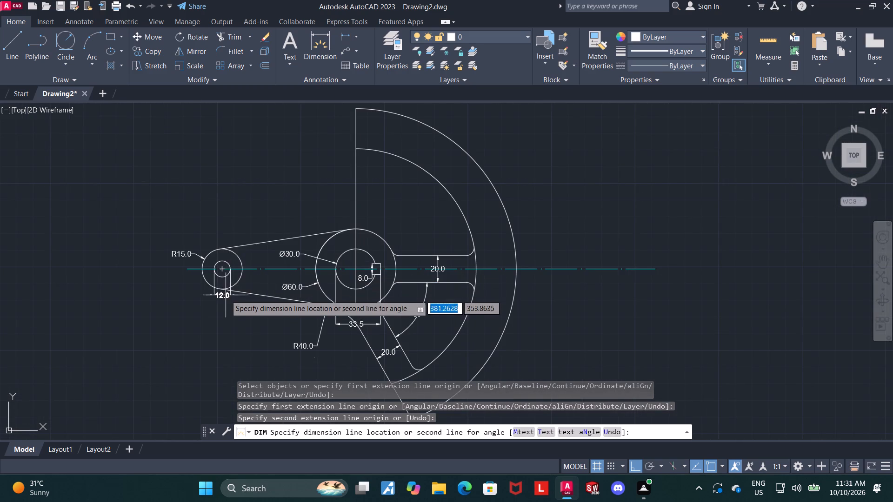
scroll(222, 305, "up", 1)
left_click(221, 307)
key("Escape")
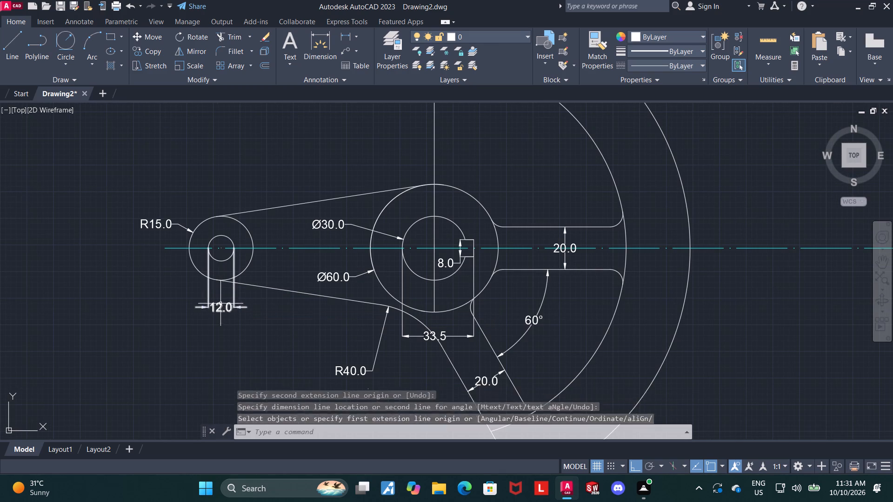
key("Escape")
key("Escape")
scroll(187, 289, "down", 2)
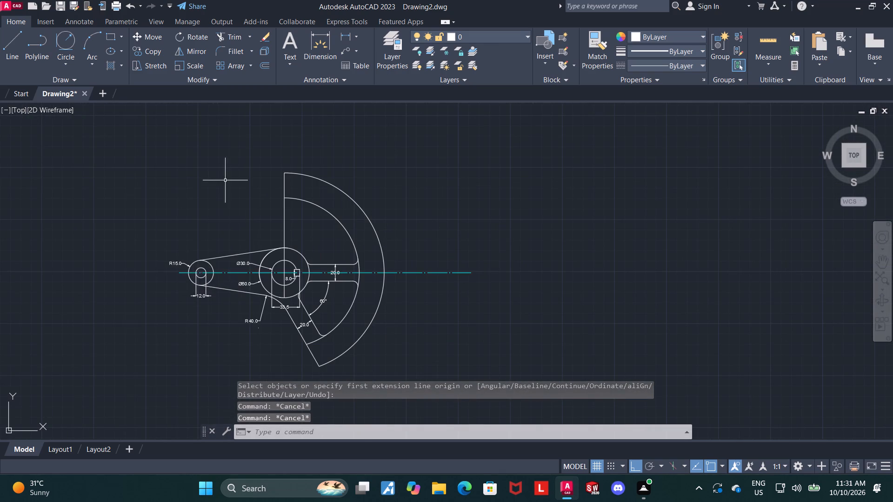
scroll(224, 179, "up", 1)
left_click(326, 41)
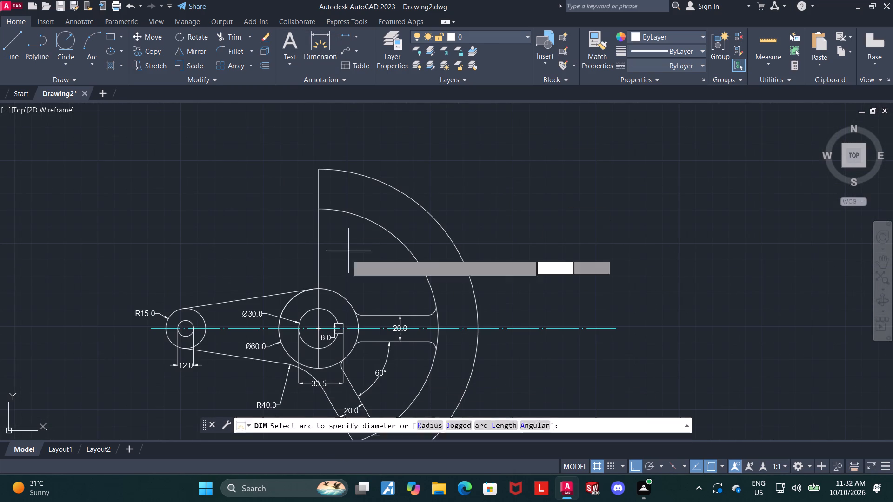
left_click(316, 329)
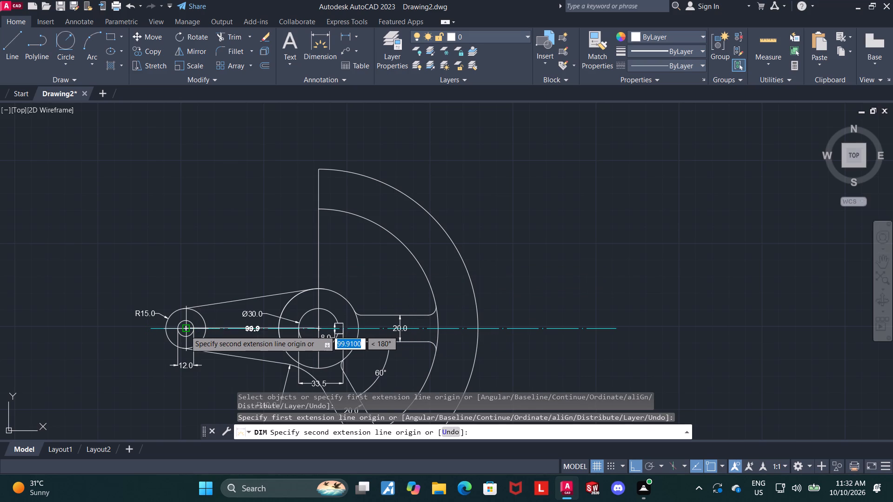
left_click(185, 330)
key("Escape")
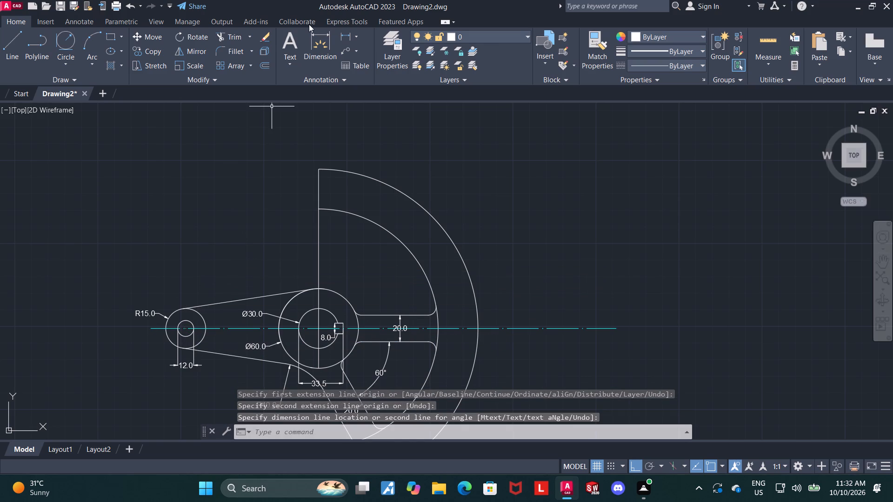
Dimension the horizontal center distance between the hub and the arm end's small hole, placing the dimension line well above the arm.
left_click(320, 41)
scroll(273, 345, "up", 1)
scroll(301, 284, "up", 2)
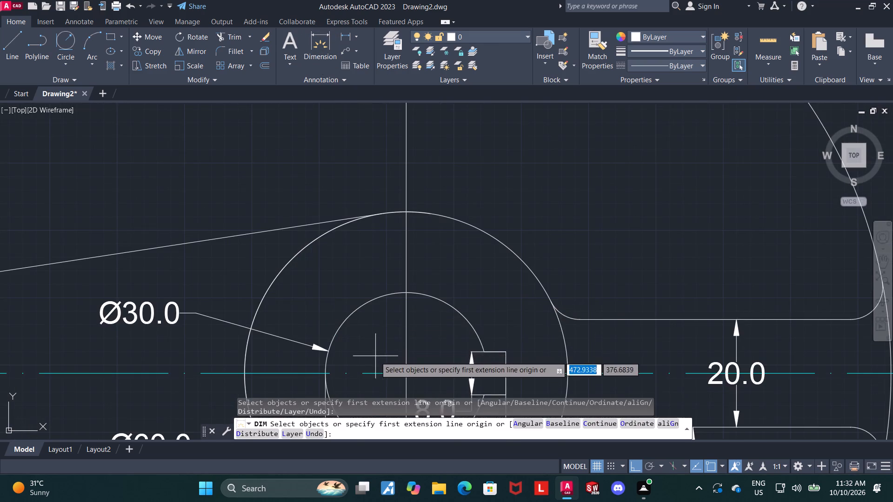
scroll(375, 358, "down", 1)
scroll(379, 380, "up", 4)
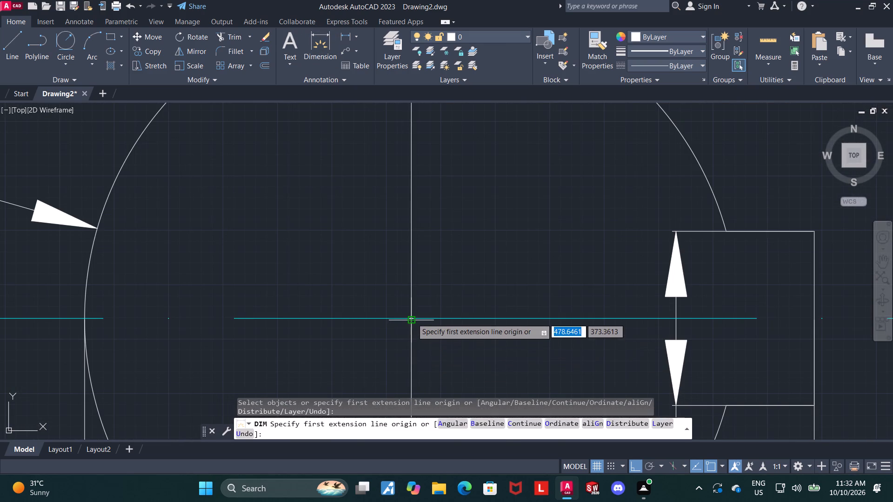
scroll(412, 318, "up", 3)
left_click(400, 320)
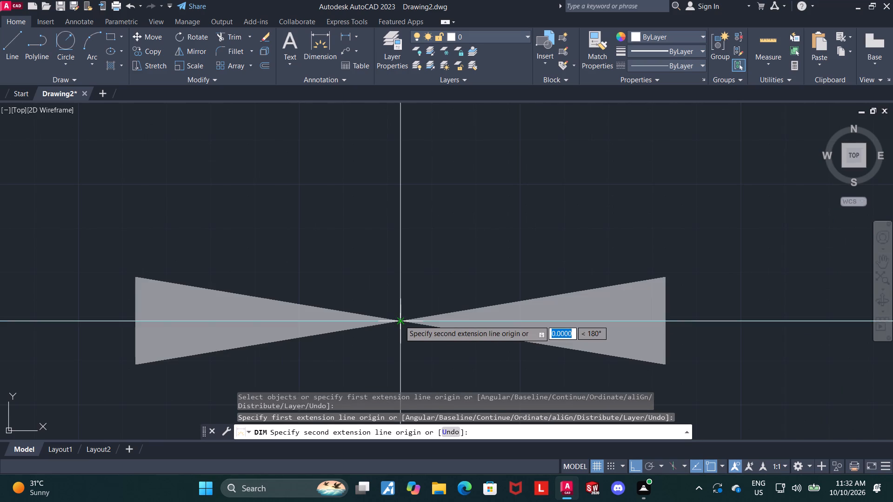
scroll(400, 320, "down", 9)
scroll(264, 324, "up", 5)
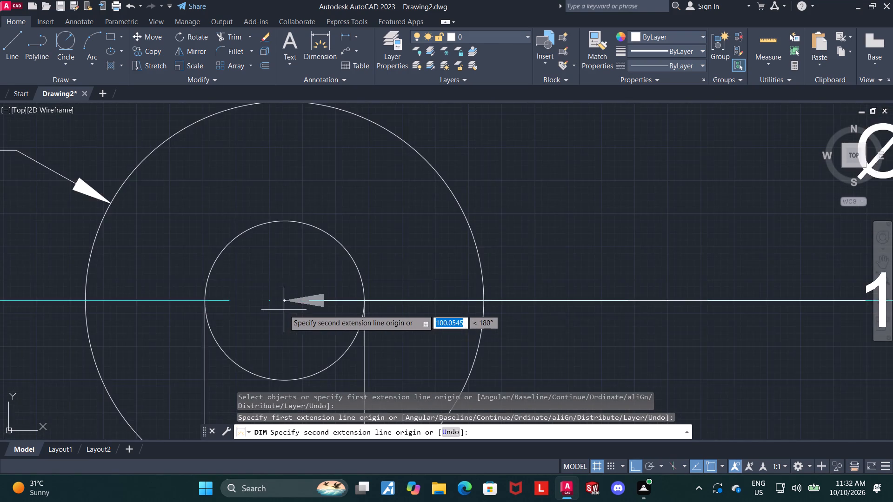
scroll(284, 310, "up", 4)
left_click(278, 296)
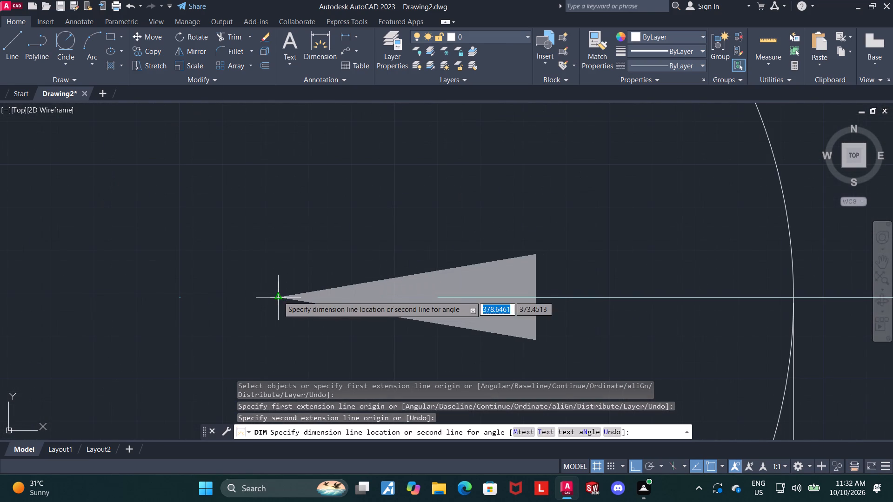
scroll(278, 296, "down", 8)
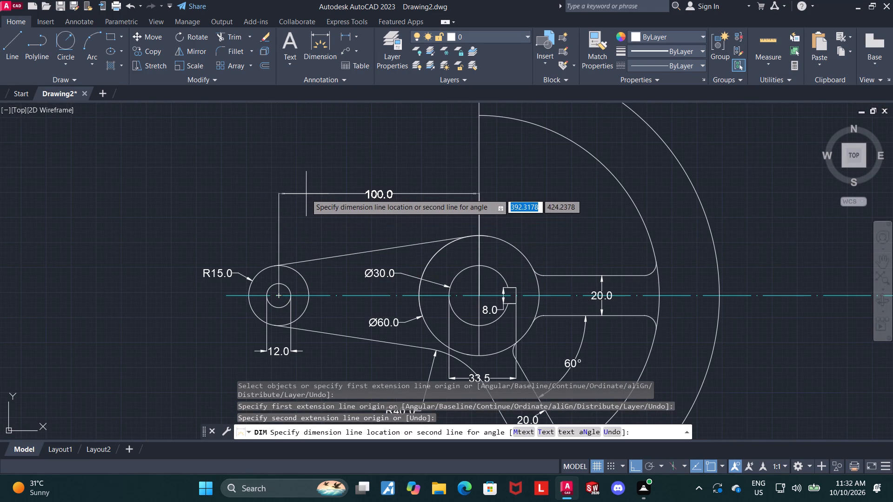
left_click(307, 145)
key("Escape")
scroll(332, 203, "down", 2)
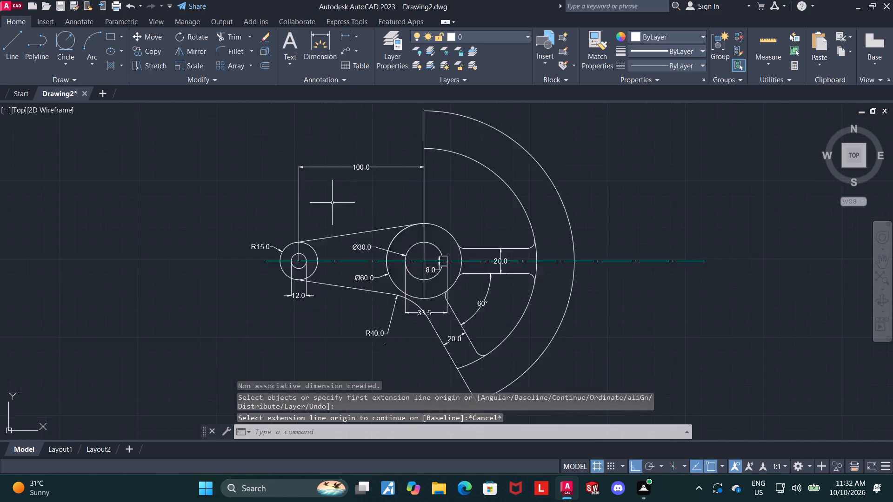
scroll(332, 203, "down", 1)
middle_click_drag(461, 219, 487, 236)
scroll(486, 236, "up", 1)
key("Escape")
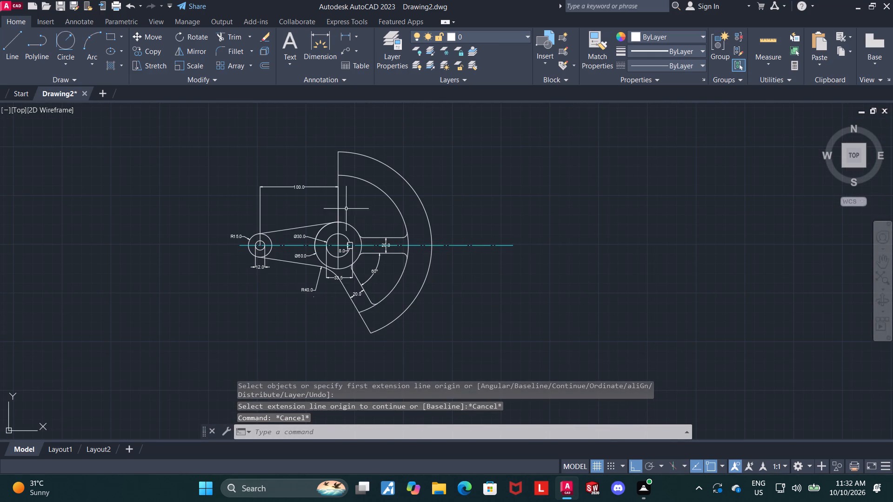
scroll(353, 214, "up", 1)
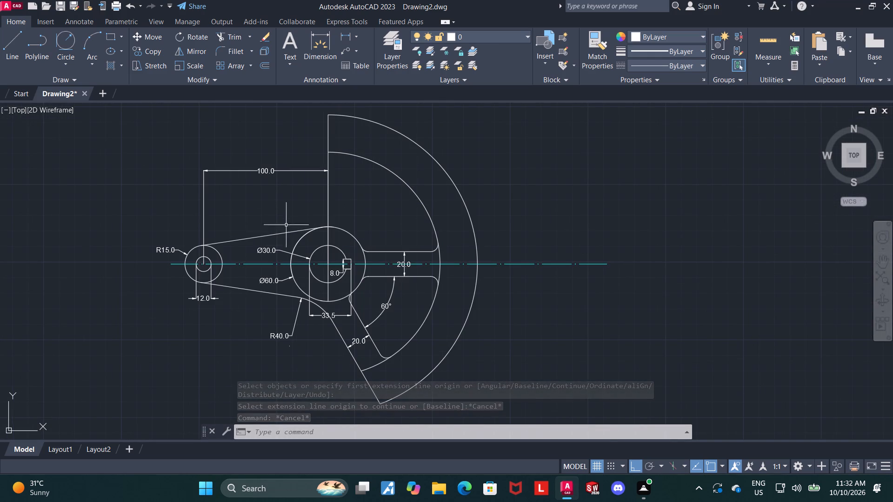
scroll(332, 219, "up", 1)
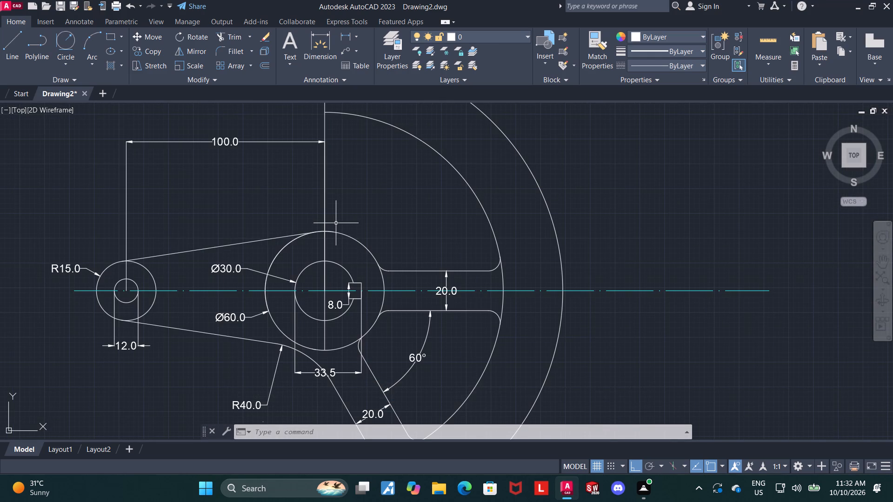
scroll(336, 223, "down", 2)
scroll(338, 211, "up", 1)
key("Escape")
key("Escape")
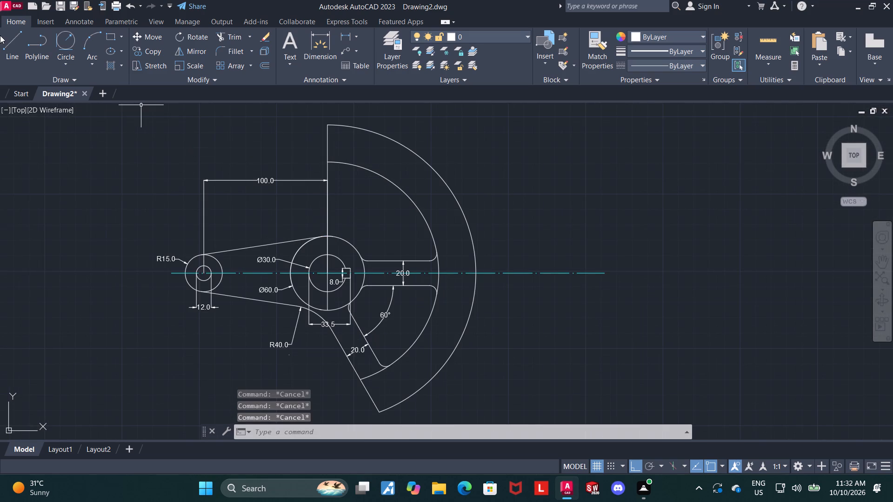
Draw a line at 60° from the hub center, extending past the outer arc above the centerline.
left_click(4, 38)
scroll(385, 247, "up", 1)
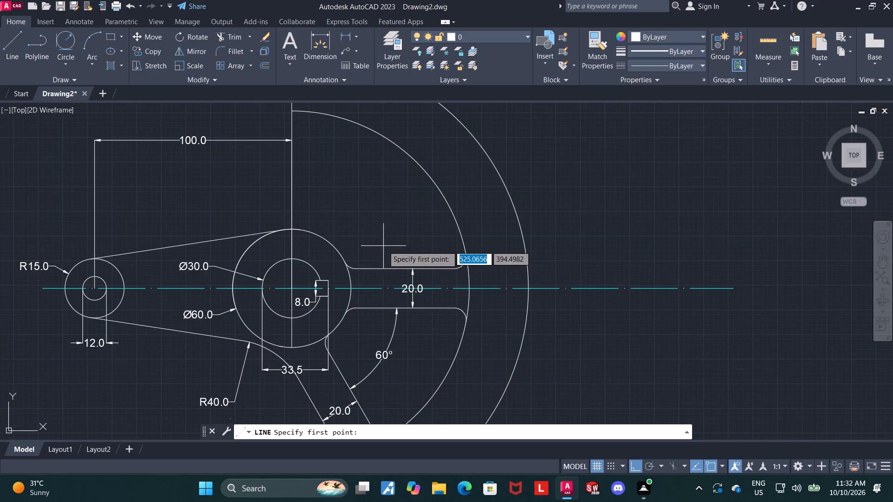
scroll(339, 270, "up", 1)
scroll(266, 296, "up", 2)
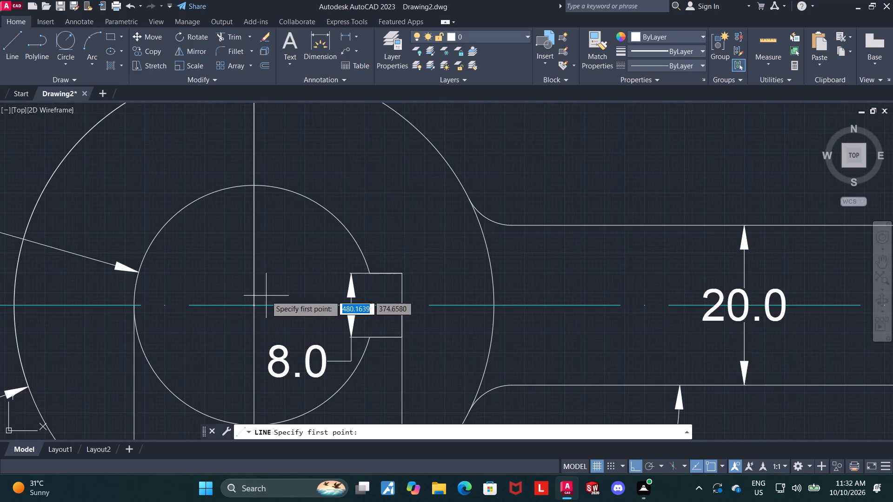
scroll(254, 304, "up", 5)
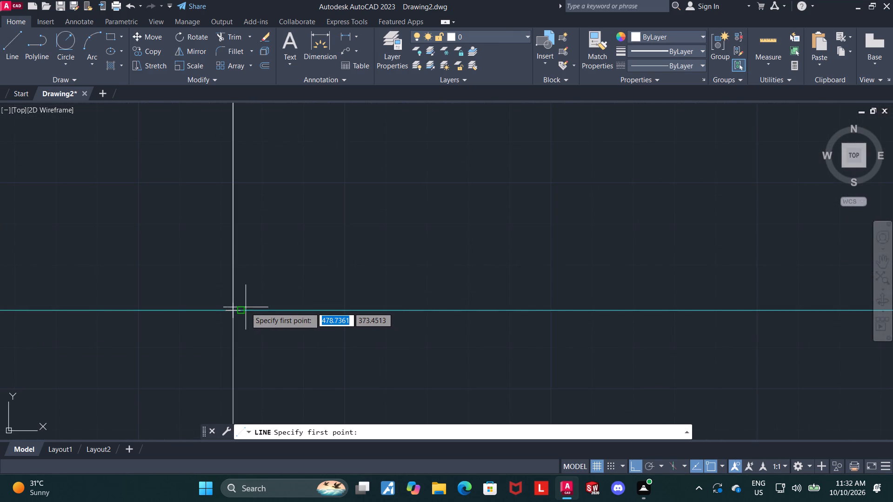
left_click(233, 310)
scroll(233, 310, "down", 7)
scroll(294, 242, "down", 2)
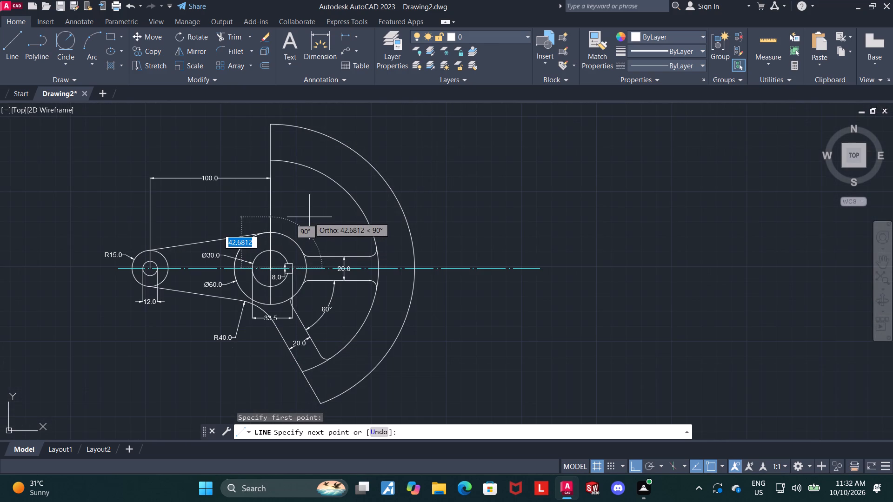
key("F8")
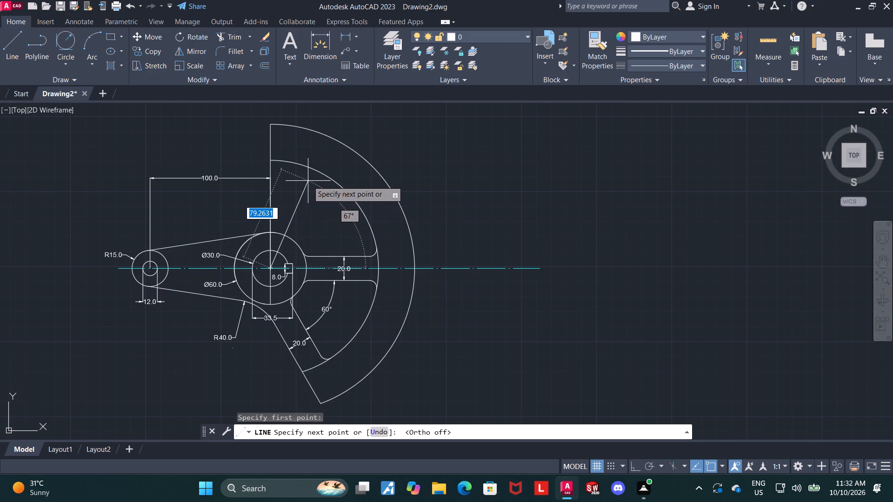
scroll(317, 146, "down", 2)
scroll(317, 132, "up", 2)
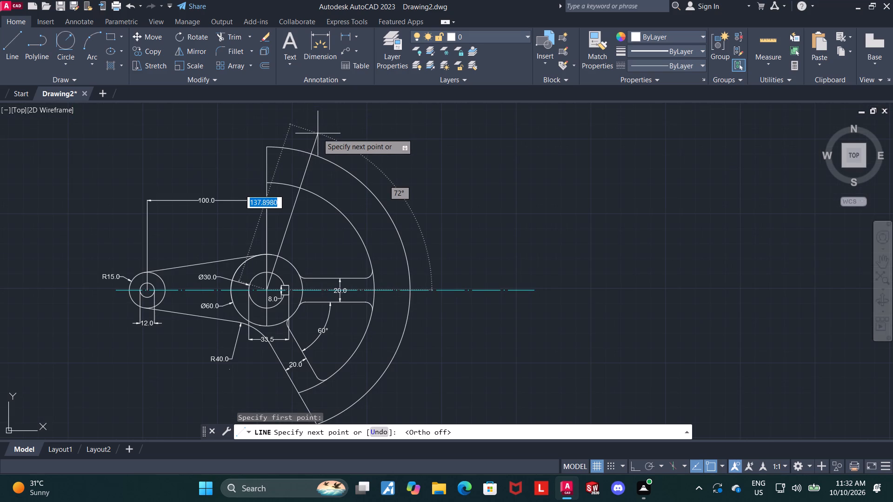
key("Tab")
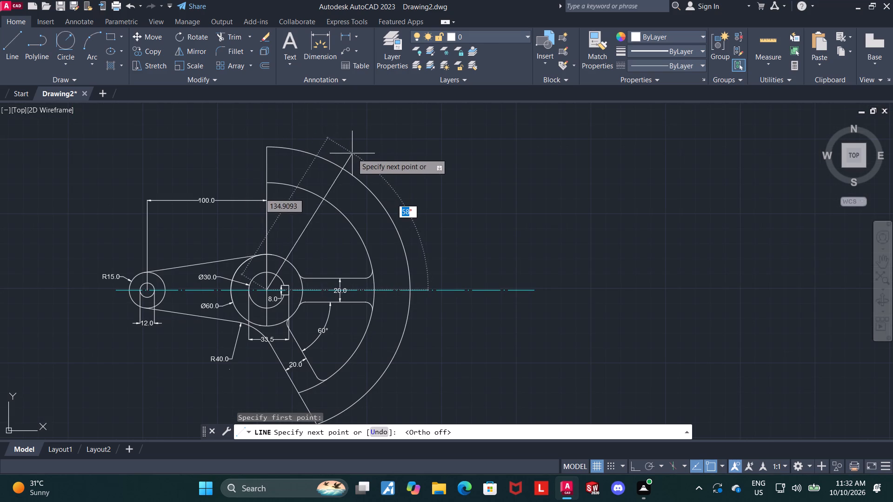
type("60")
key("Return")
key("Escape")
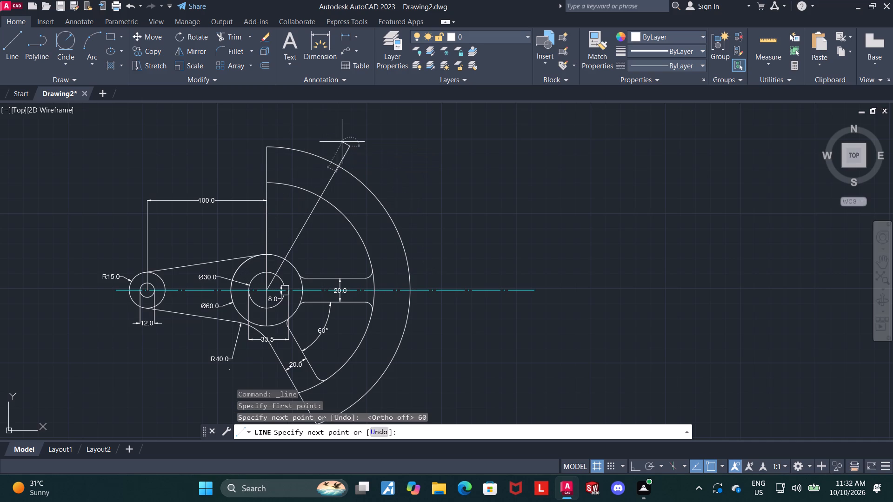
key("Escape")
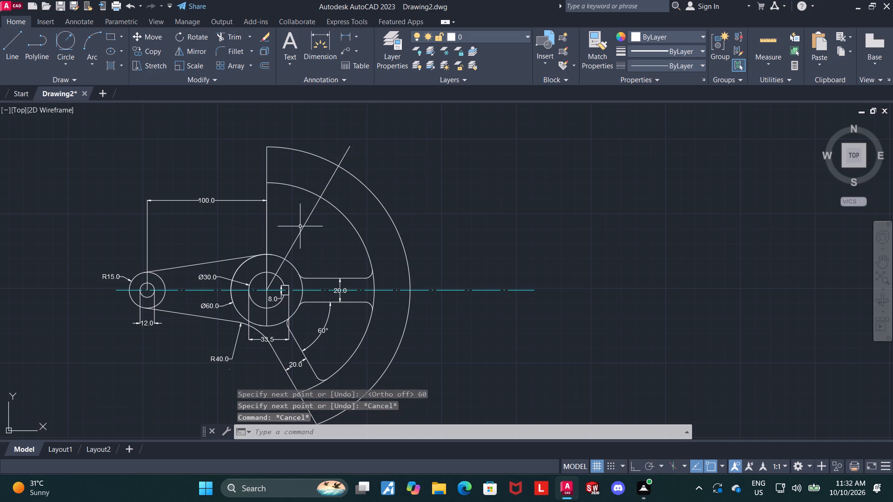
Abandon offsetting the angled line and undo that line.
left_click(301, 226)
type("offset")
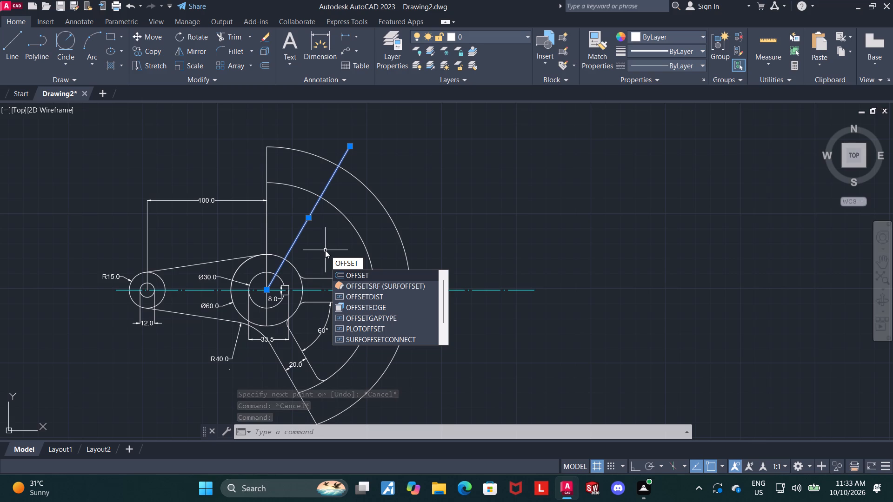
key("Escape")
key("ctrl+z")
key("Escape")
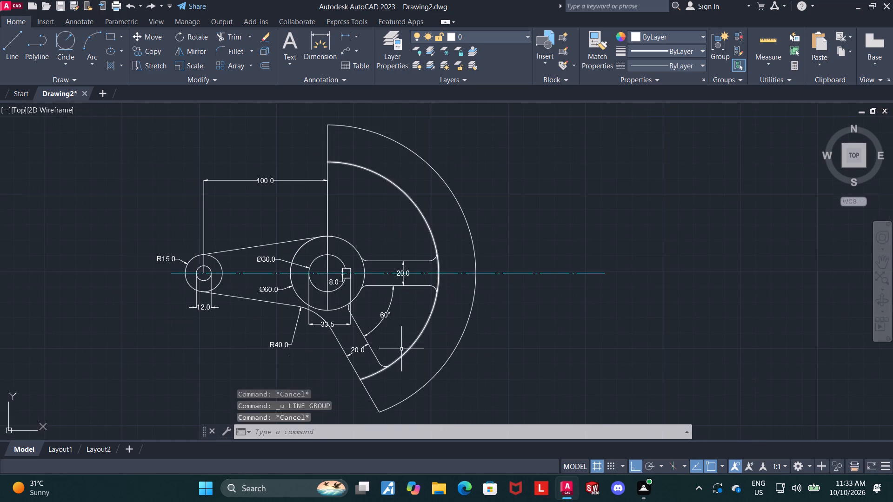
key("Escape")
Mirror the lower angled spoke's two edges, its end fillets and the R40 blend arc about the horizontal centerline, keeping the originals.
left_click(195, 53)
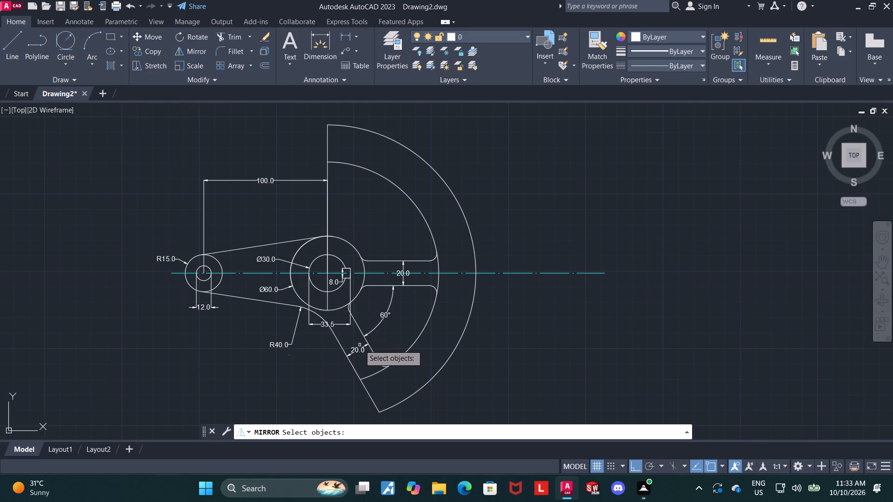
left_click(360, 331)
scroll(347, 307, "up", 3)
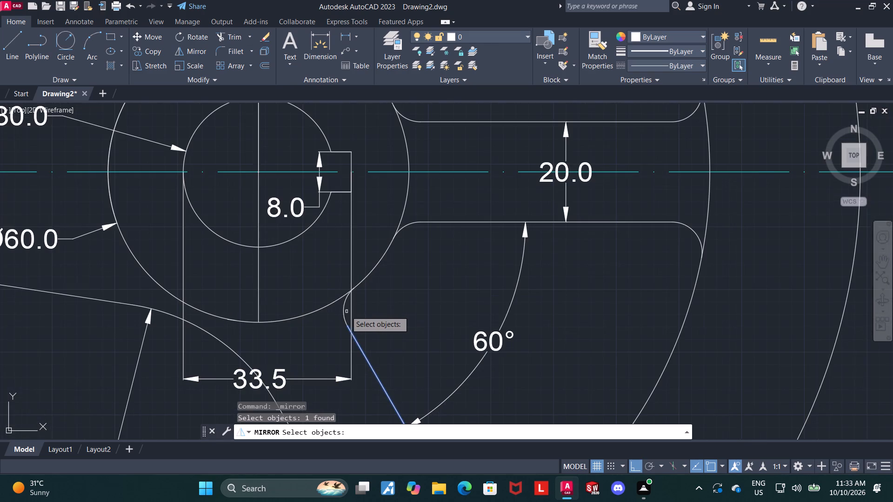
left_click(345, 309)
scroll(346, 316, "down", 3)
scroll(378, 383, "up", 2)
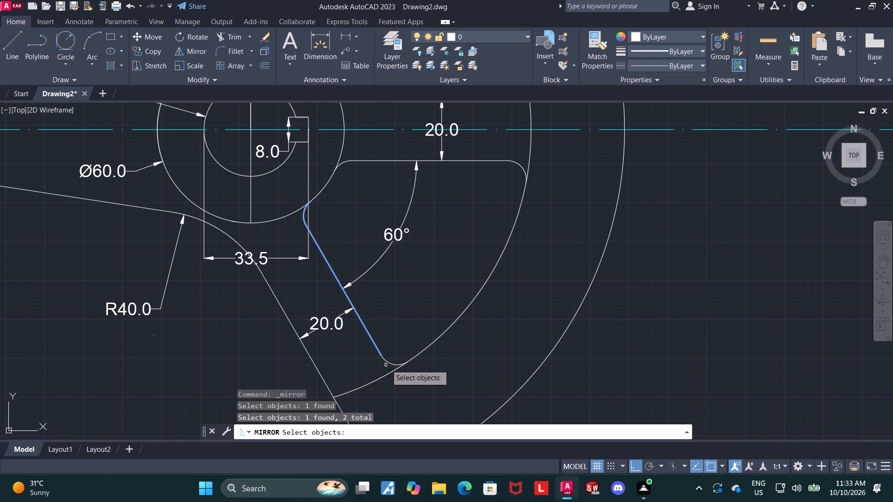
left_click(388, 363)
left_click(303, 349)
scroll(306, 350, "down", 2)
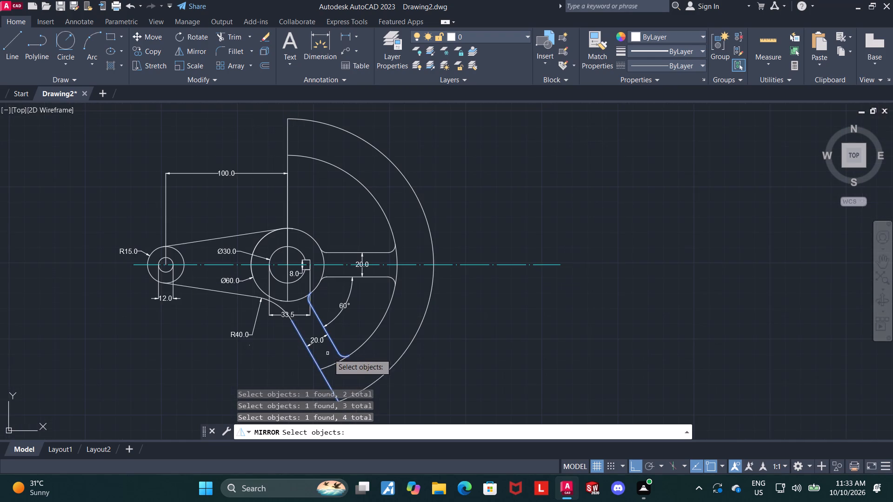
scroll(235, 305, "up", 2)
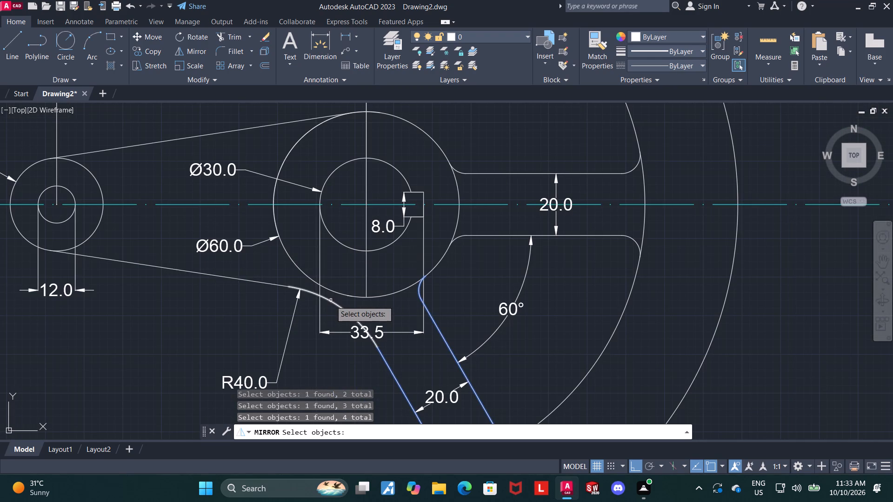
left_click(330, 301)
scroll(330, 302, "down", 3)
scroll(384, 348, "up", 1)
scroll(373, 345, "down", 2)
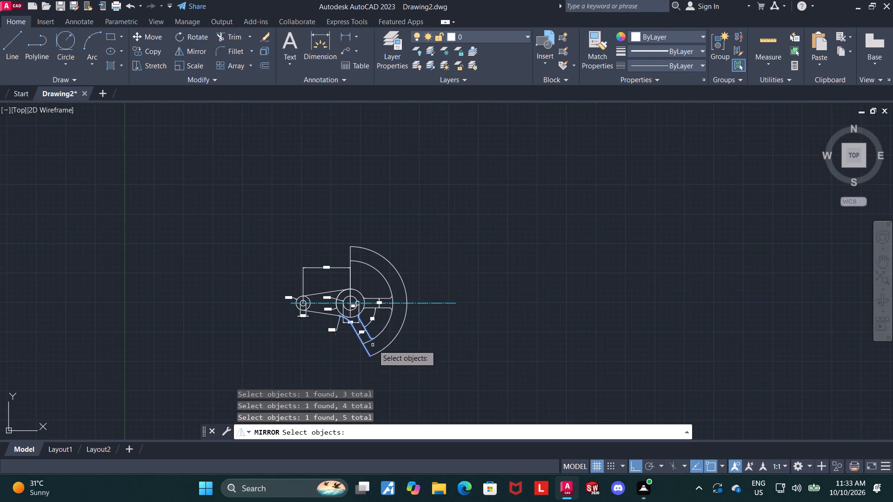
scroll(404, 328, "up", 2)
scroll(425, 342, "down", 1)
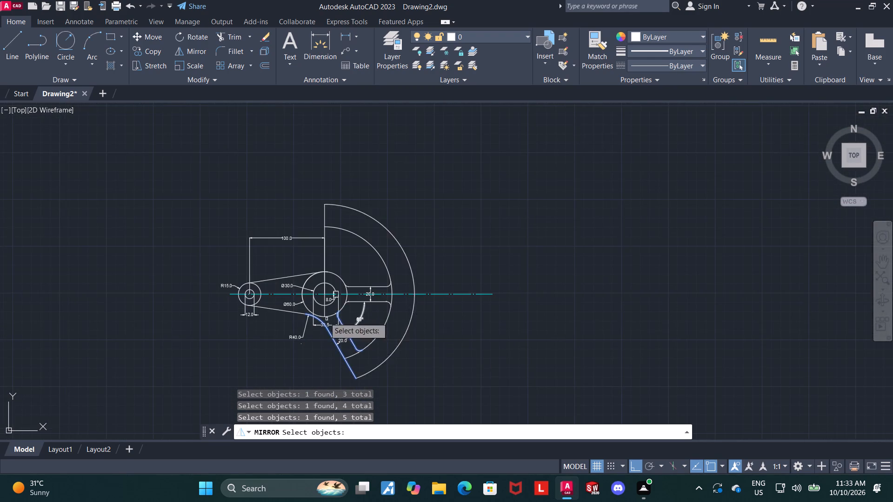
scroll(264, 230, "up", 1)
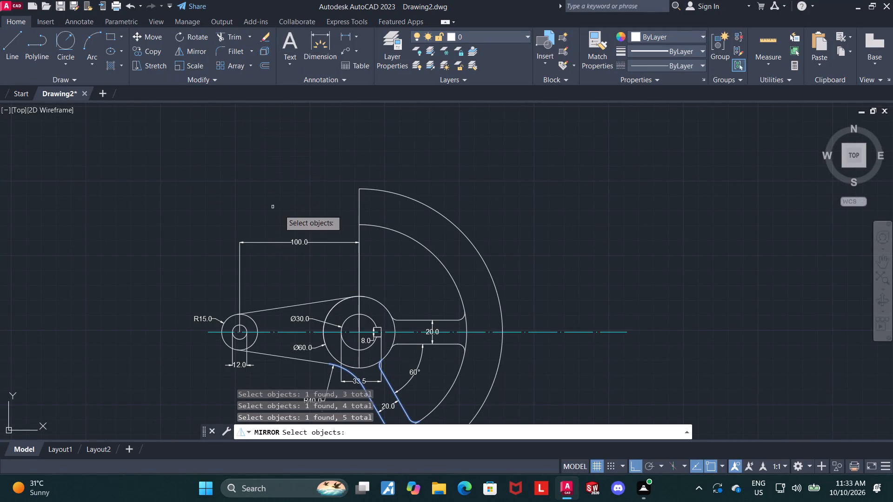
key("Return")
scroll(357, 329, "up", 6)
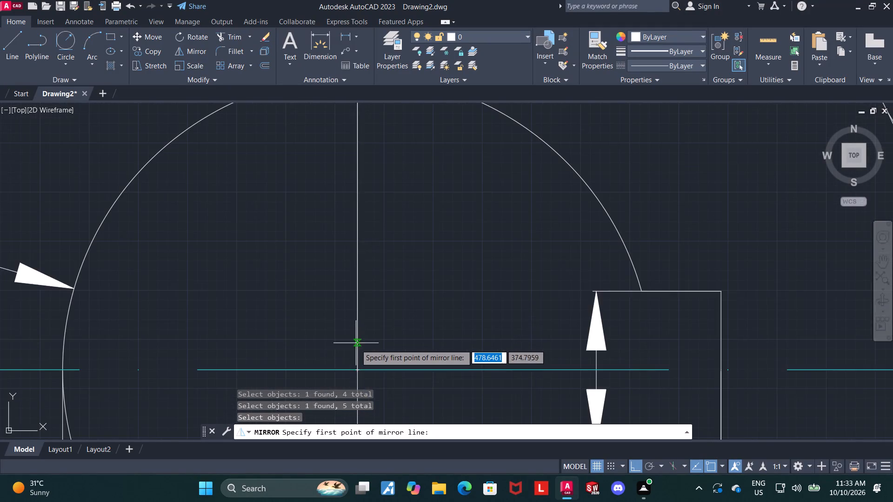
scroll(354, 380, "up", 6)
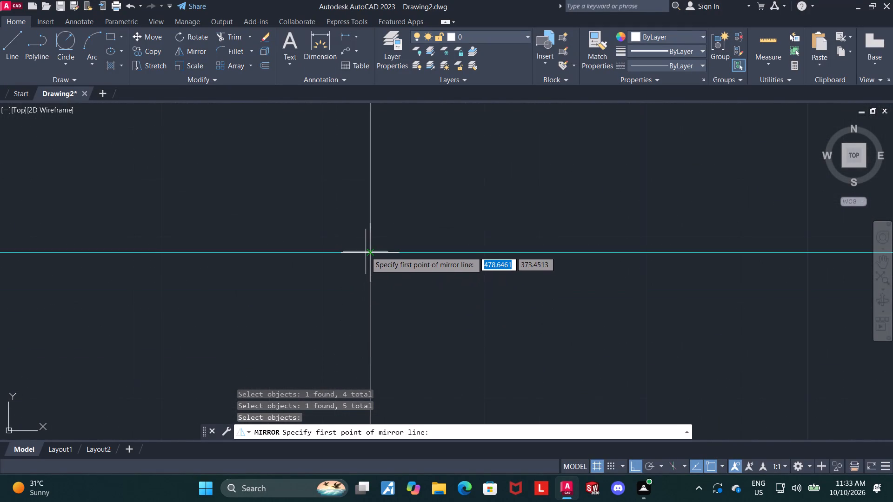
left_click(369, 252)
scroll(369, 254, "down", 10)
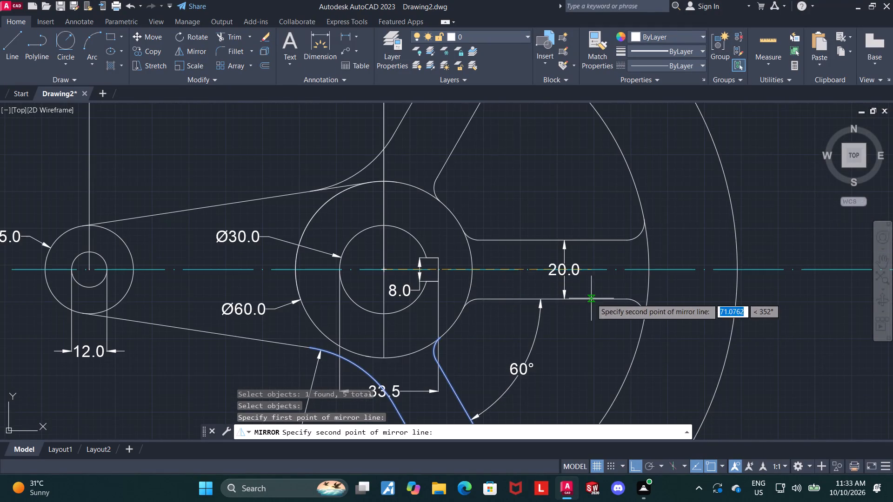
scroll(592, 298, "down", 4)
scroll(656, 292, "up", 3)
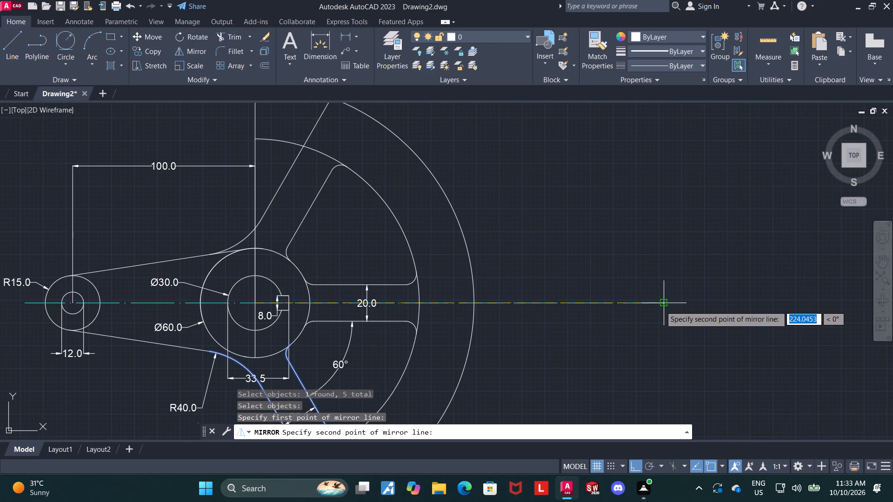
left_click(661, 305)
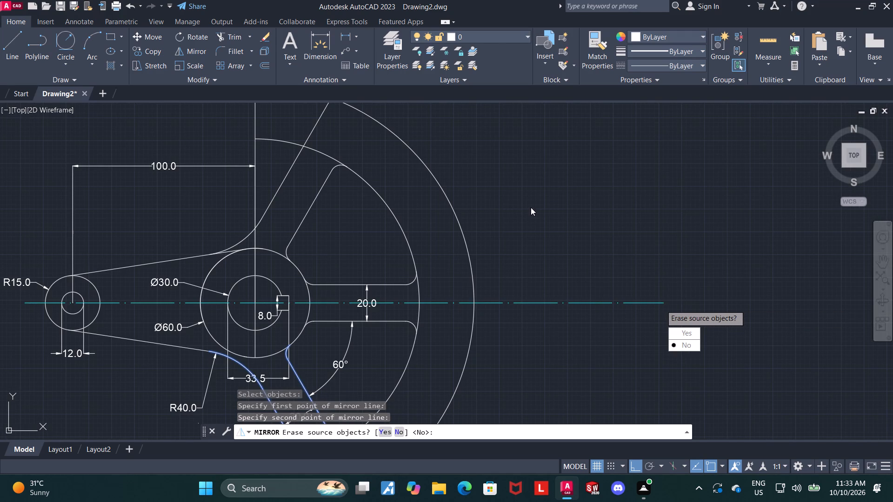
left_click_drag(694, 350, 661, 305)
key("Escape")
key("Escape")
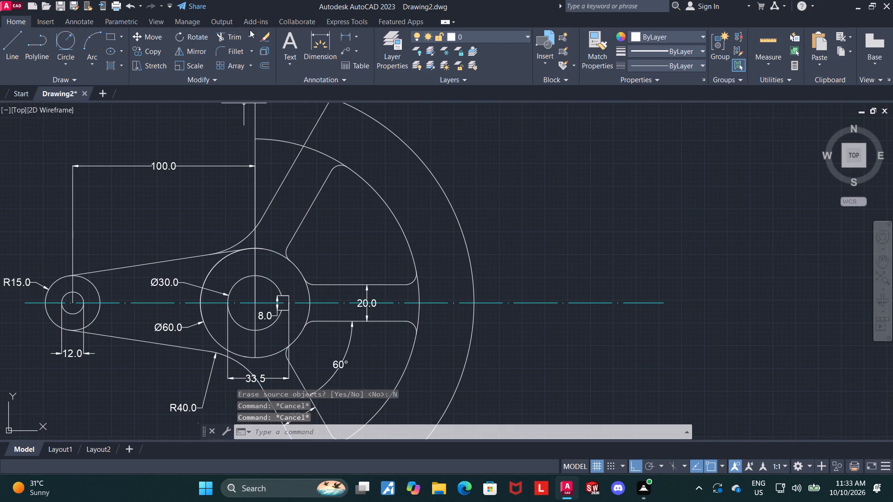
Trim the arm's upper tangent line where it runs past the mirrored R40 blend toward the hub.
left_click(236, 34)
scroll(305, 123, "down", 2)
scroll(302, 150, "up", 1)
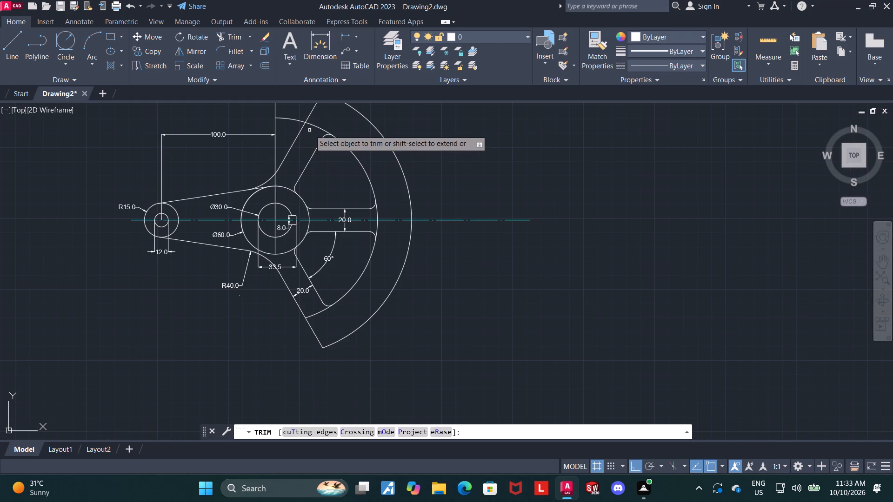
scroll(308, 133, "up", 1)
scroll(242, 216, "up", 2)
left_click(210, 226)
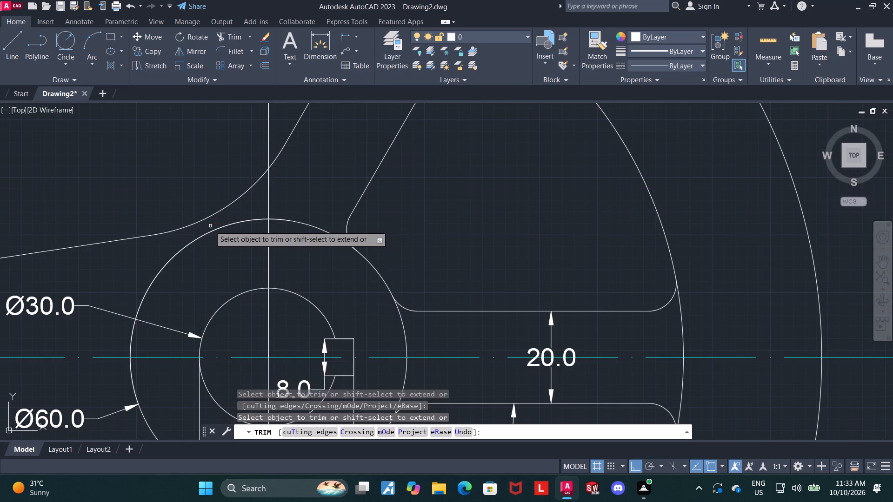
Trim the inner and outer arcs beyond the mirrored spoke's outer edge, and the vertical line above the upper blend arc.
scroll(212, 226, "down", 2)
scroll(276, 150, "down", 2)
scroll(280, 126, "up", 1)
left_click_drag(243, 139, 251, 129)
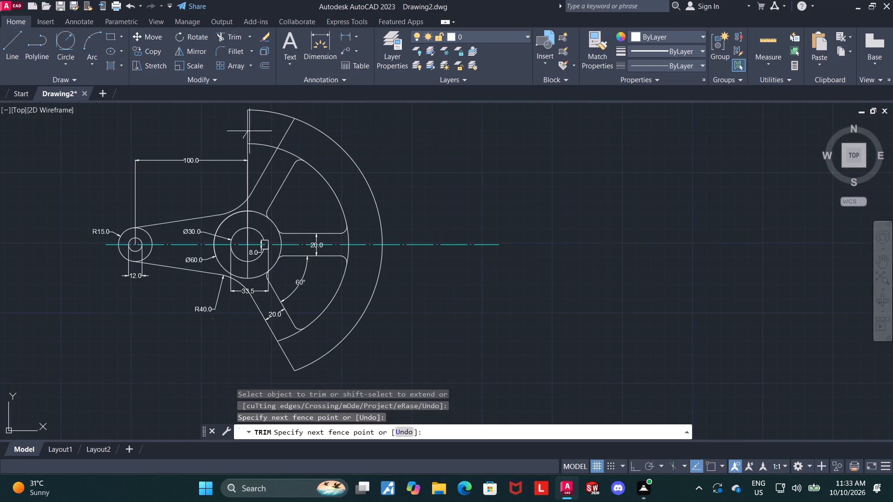
left_click_drag(251, 129, 266, 106)
left_click(260, 139)
left_click(247, 173)
key("Escape")
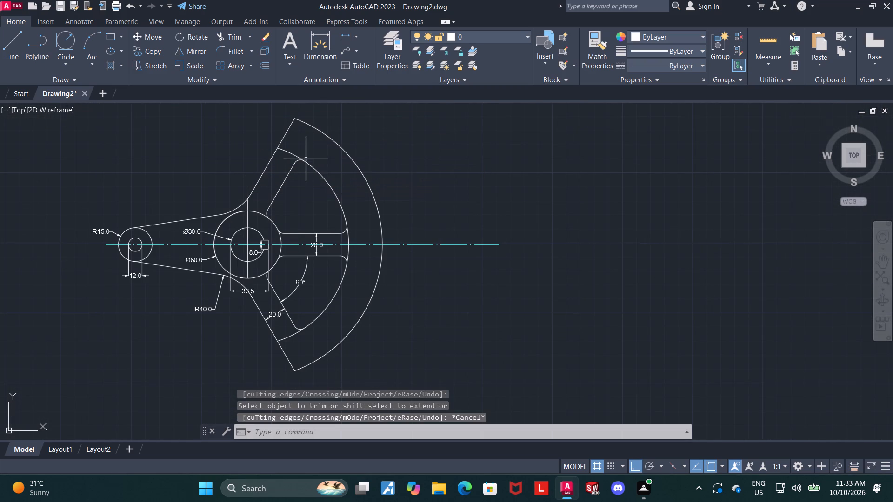
Change the vertical line through the hub center to the ACAD_ISO04W100 linetype and cyan color.
scroll(246, 212, "down", 1)
scroll(245, 246, "up", 2)
key("Escape")
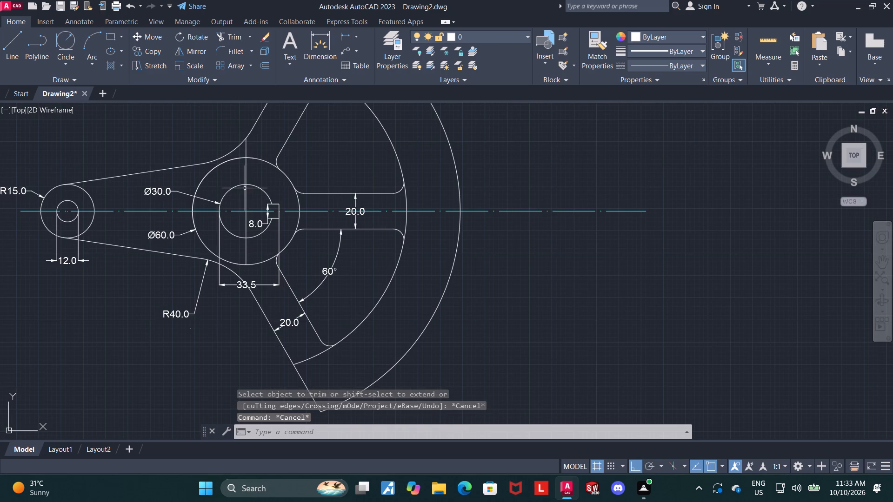
left_click(247, 187)
left_click(654, 60)
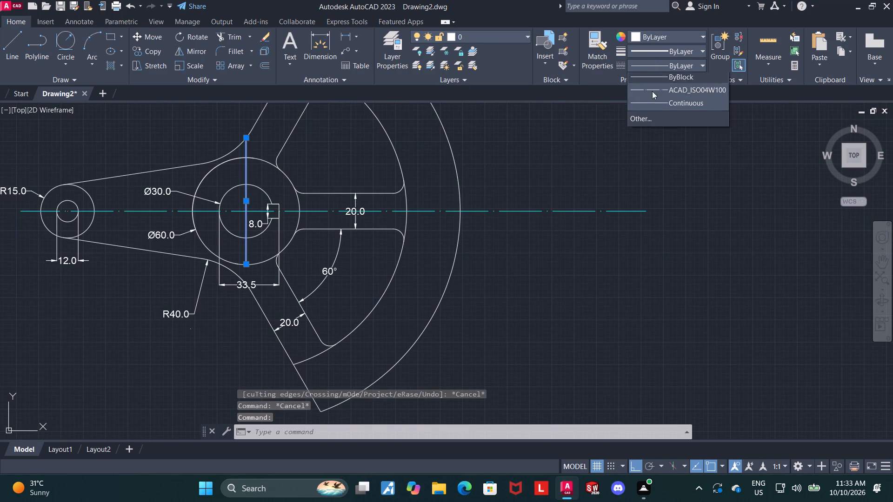
left_click(652, 102)
left_click(658, 33)
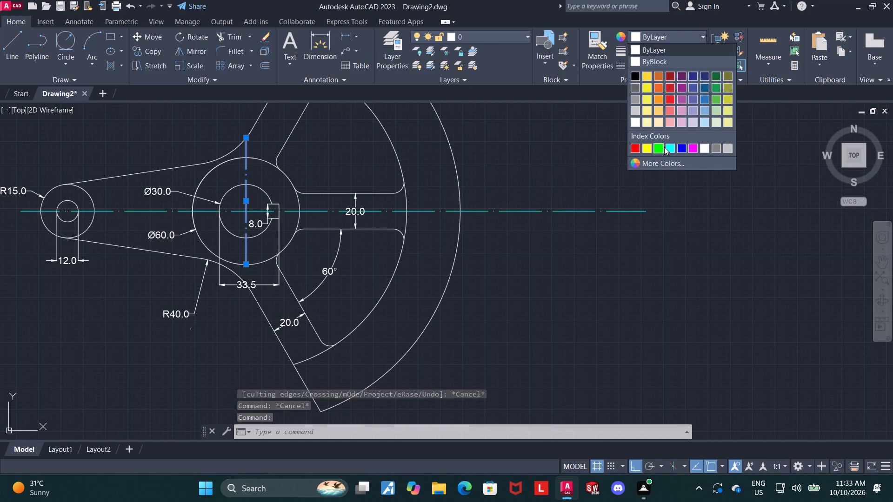
left_click(664, 147)
left_click(658, 37)
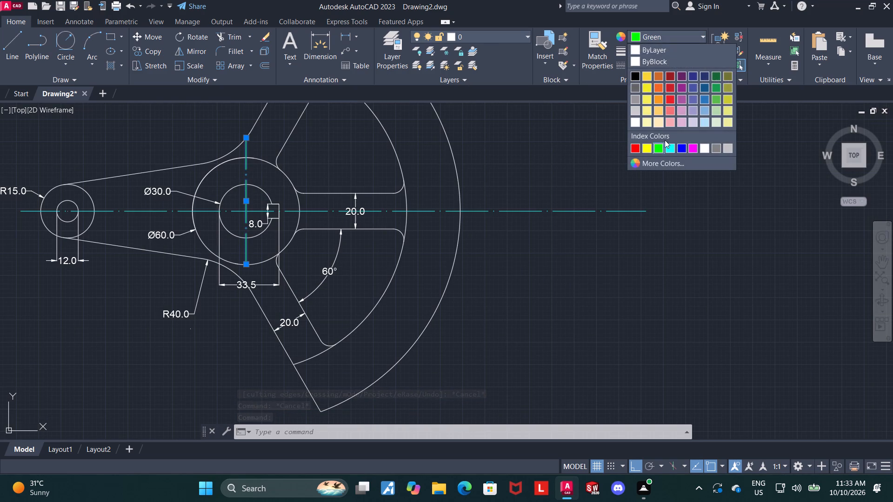
left_click(667, 145)
key("Escape")
Dimension the horizontal distance between the arm's small hole center and the hub center, placing the dimension line above the arm.
left_click(305, 43)
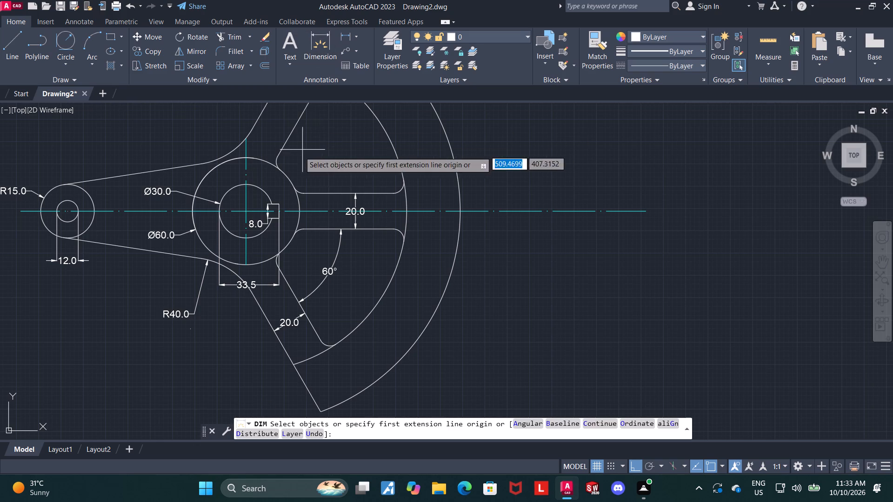
scroll(267, 174, "down", 3)
scroll(242, 164, "up", 2)
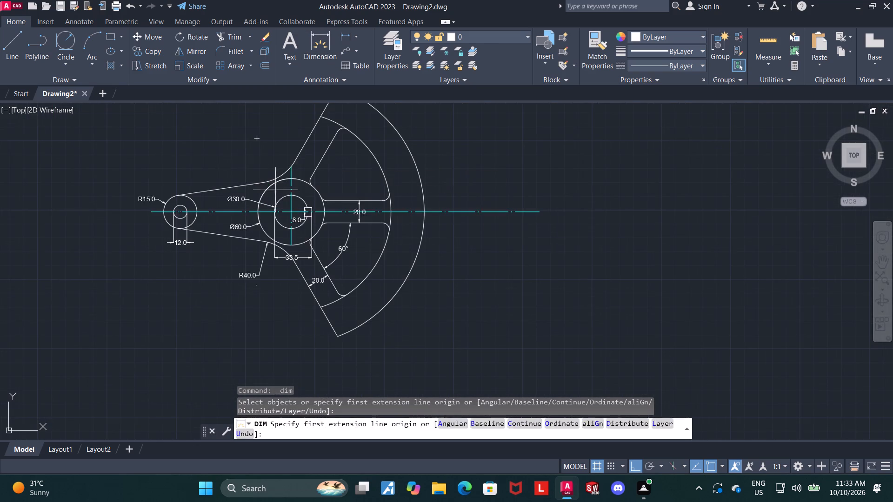
scroll(289, 217, "up", 4)
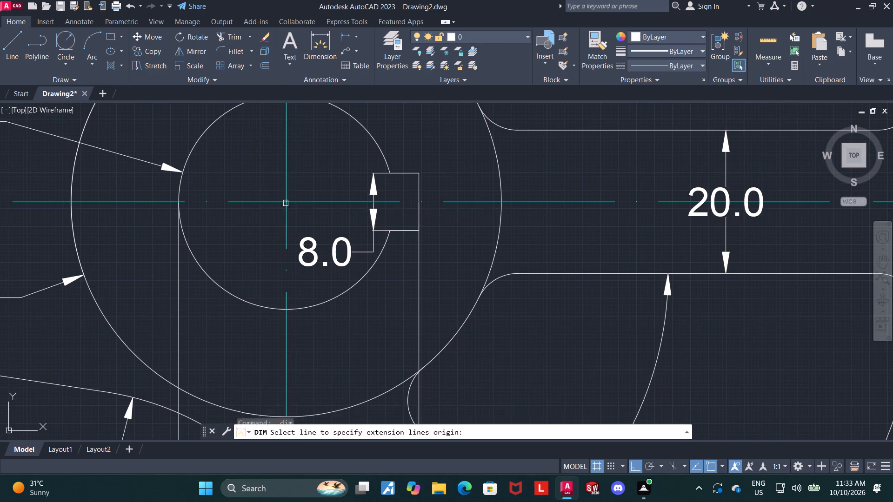
scroll(280, 198, "up", 4)
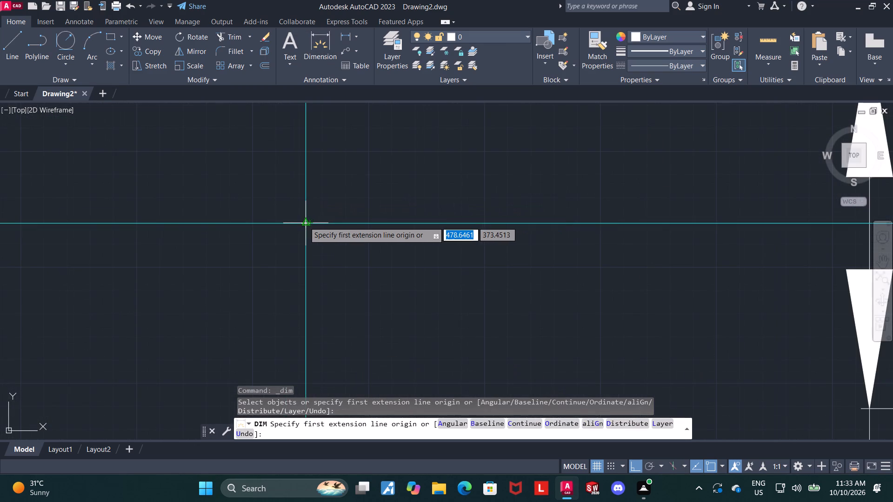
scroll(304, 222, "up", 3)
left_click(303, 228)
scroll(303, 229, "down", 10)
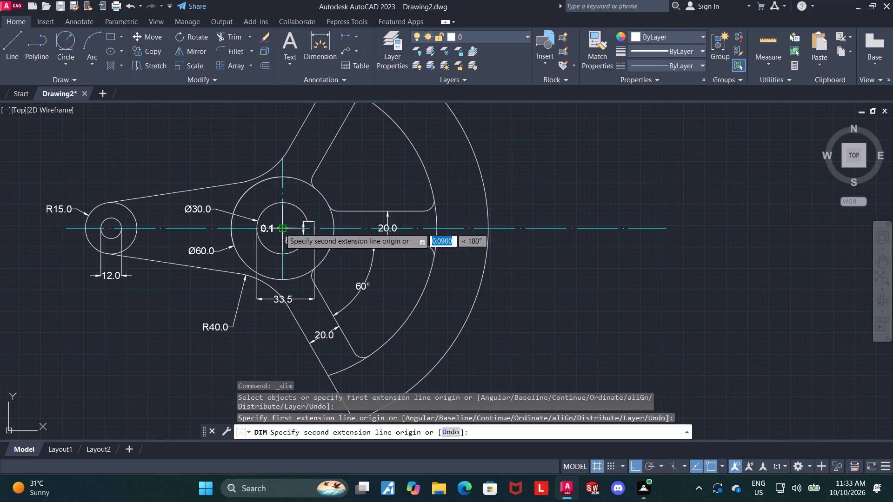
scroll(123, 227, "up", 2)
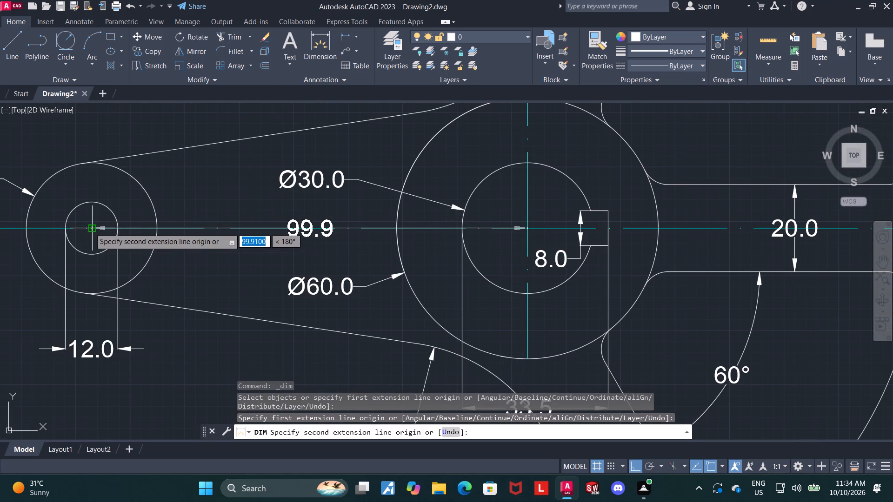
scroll(90, 228, "up", 8)
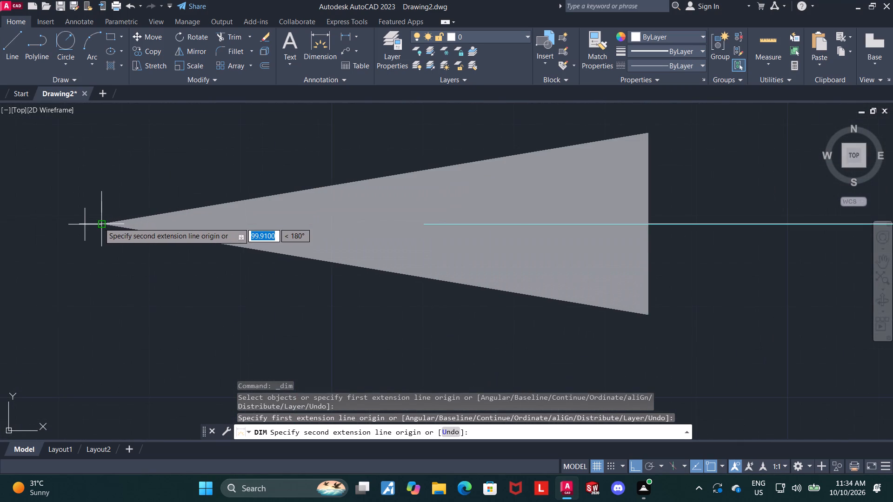
left_click(86, 223)
scroll(86, 223, "down", 10)
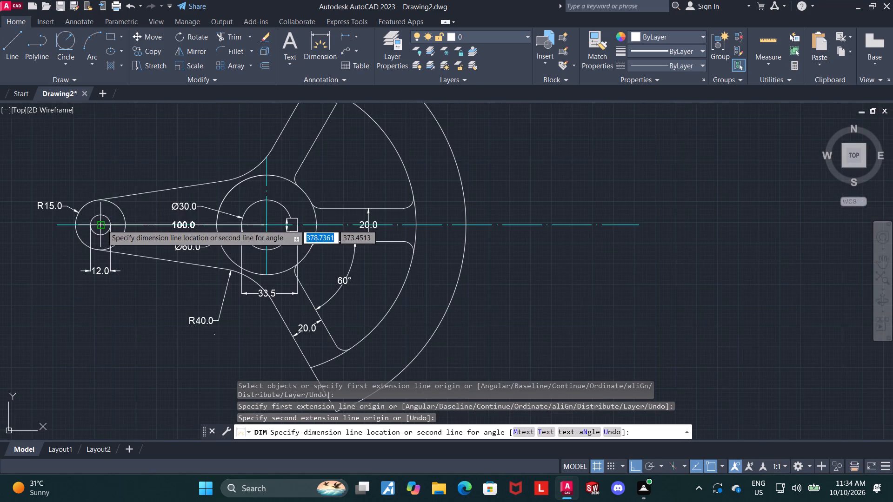
scroll(103, 148, "down", 3)
scroll(101, 145, "up", 3)
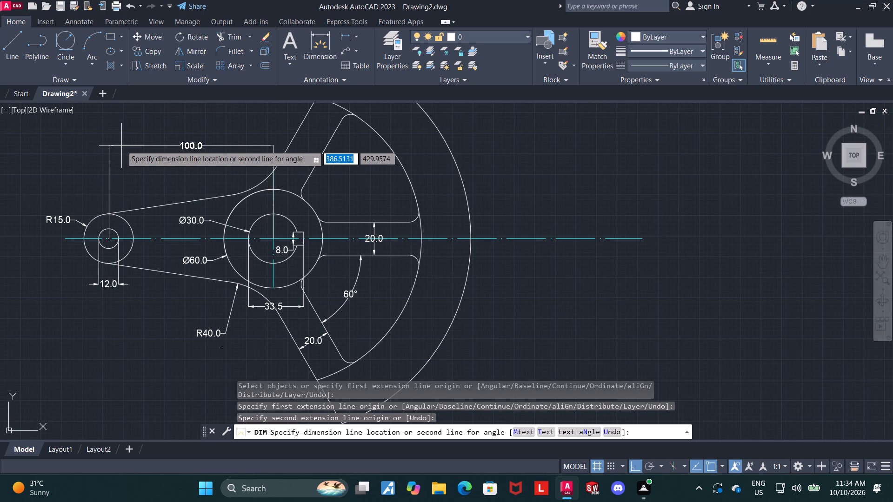
scroll(123, 143, "down", 3)
scroll(113, 132, "up", 2)
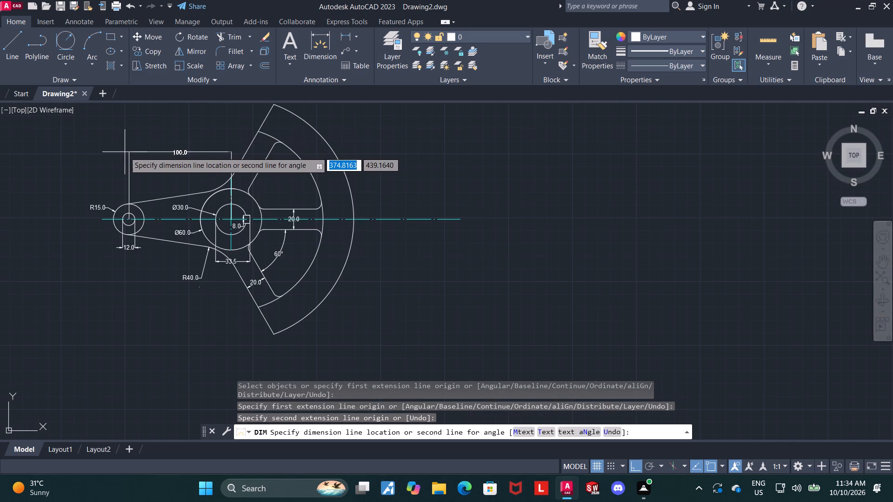
left_click(125, 152)
key("Escape")
Add a radius dimension, rather than a diameter, to the inner rim arc, with its text between the upper and middle spokes.
middle_click_drag(423, 254, 442, 253)
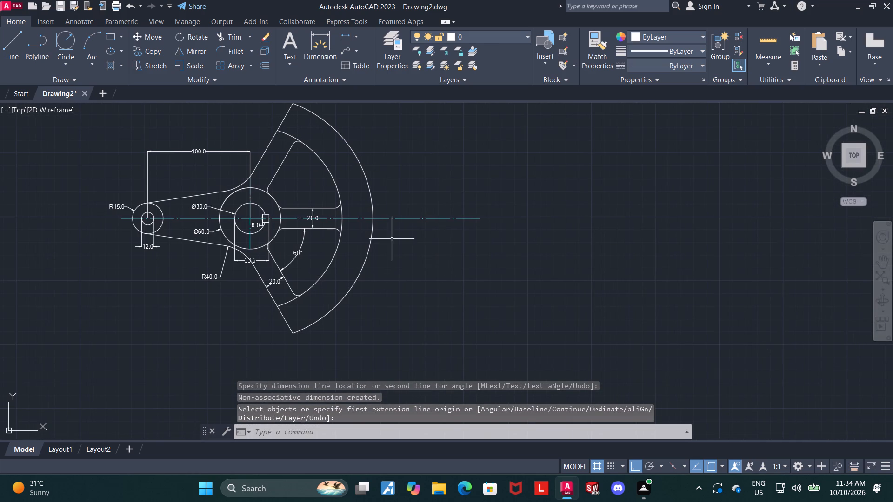
scroll(331, 162, "up", 2)
left_click(310, 36)
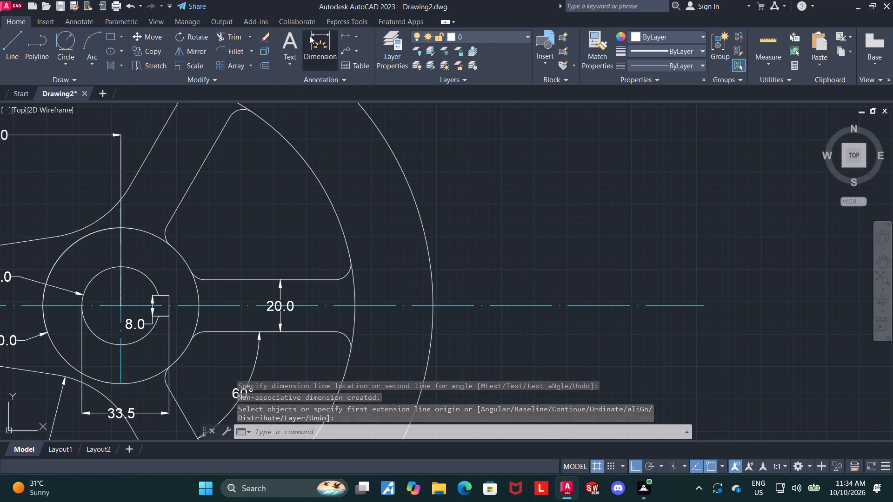
left_click(291, 149)
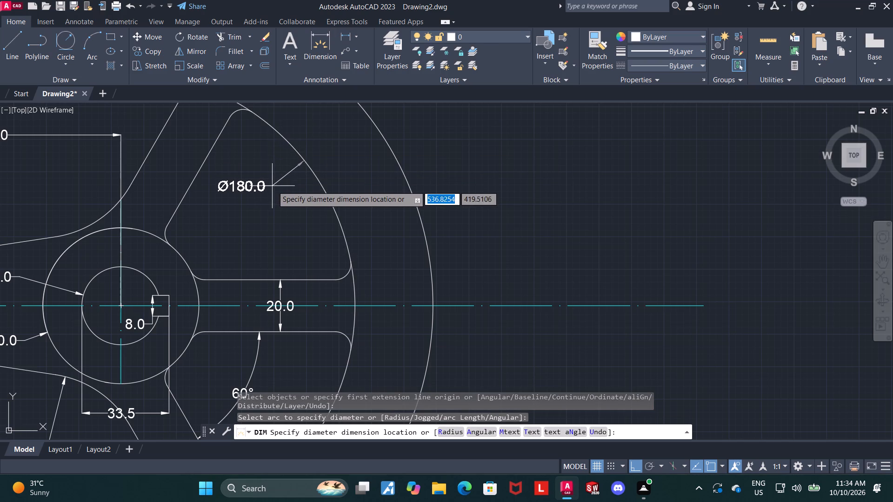
key("r")
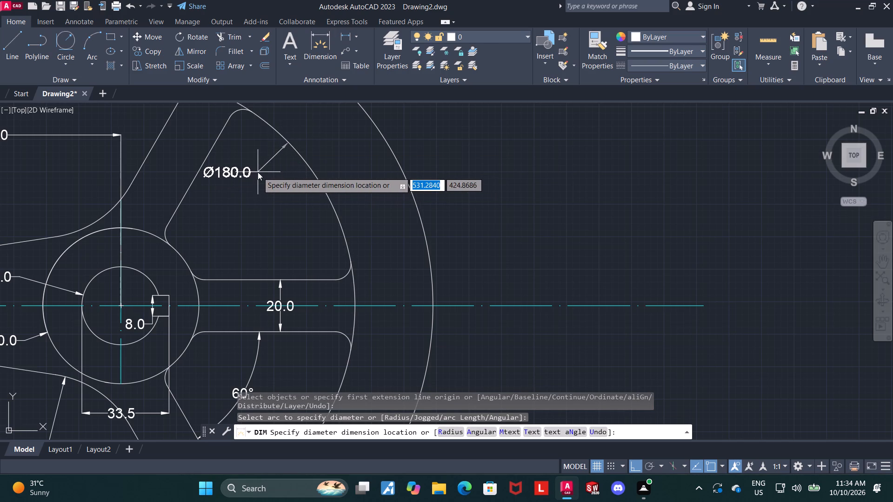
key("Return")
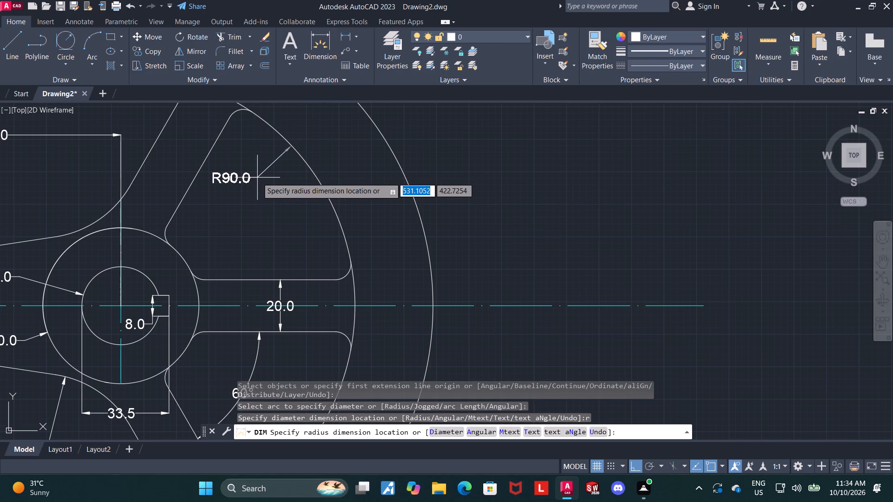
left_click(257, 178)
key("Escape")
key("Escape")
Add a radius dimension to the outer rim arc, placing its text below the inner arc's radius dimension.
left_click(312, 46)
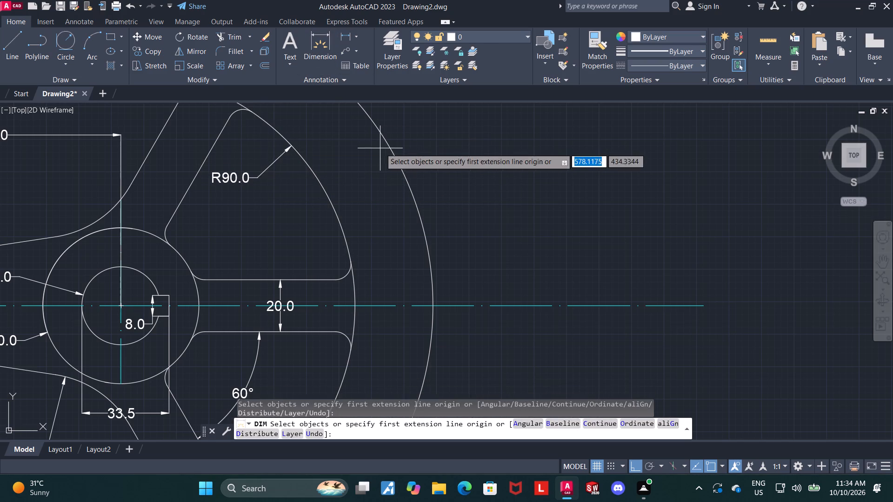
left_click(389, 150)
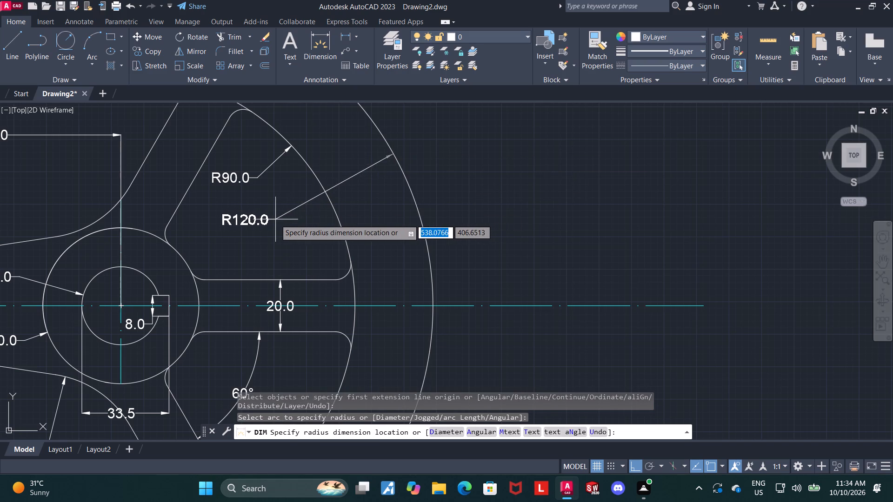
left_click(277, 231)
key("Escape")
Move the keyway's 8.0 width dimension horizontally out of the bore, past the hub into the middle spoke.
scroll(500, 222, "down", 1)
middle_click_drag(521, 222, 534, 203)
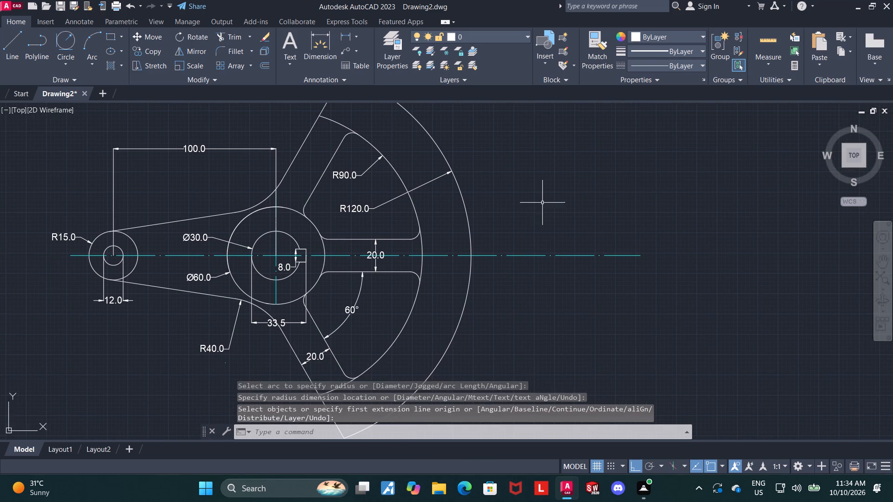
scroll(541, 204, "down", 1)
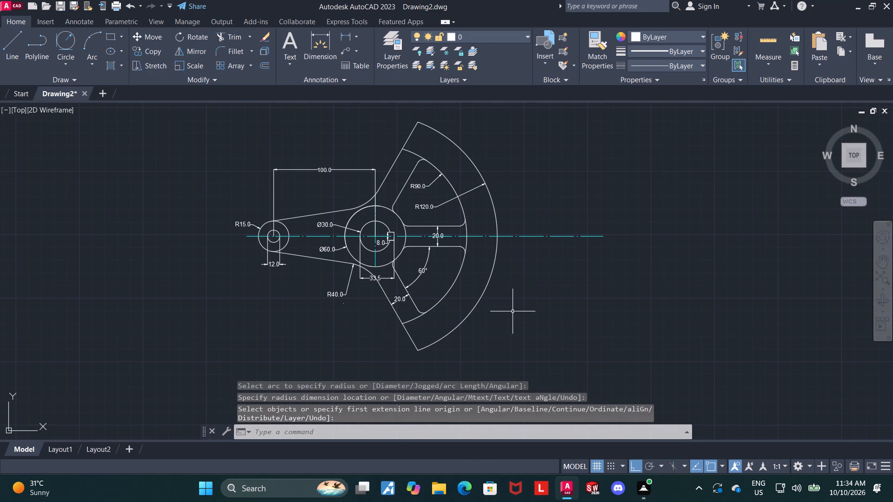
scroll(482, 302, "up", 1)
scroll(323, 213, "up", 2)
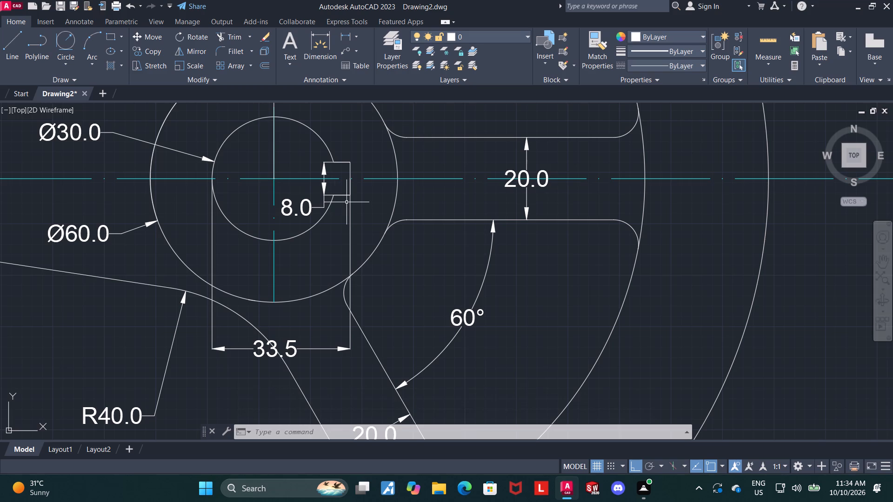
left_click(294, 207)
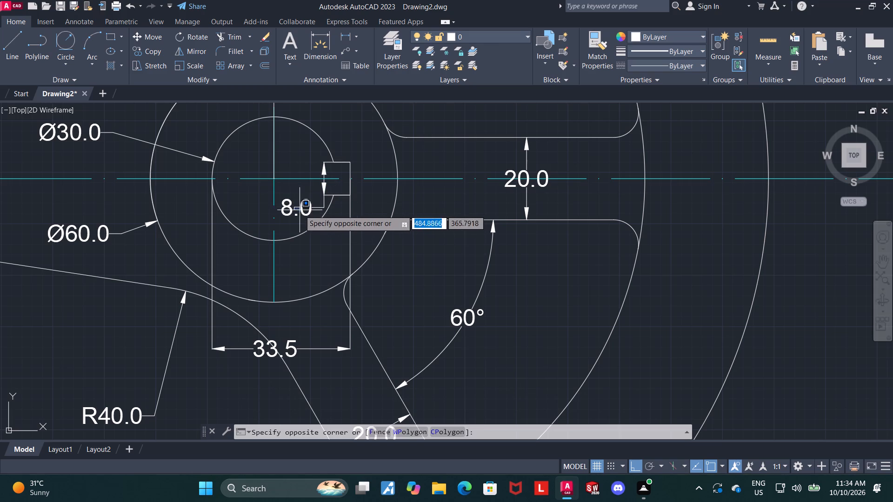
key("Escape")
left_click(308, 208)
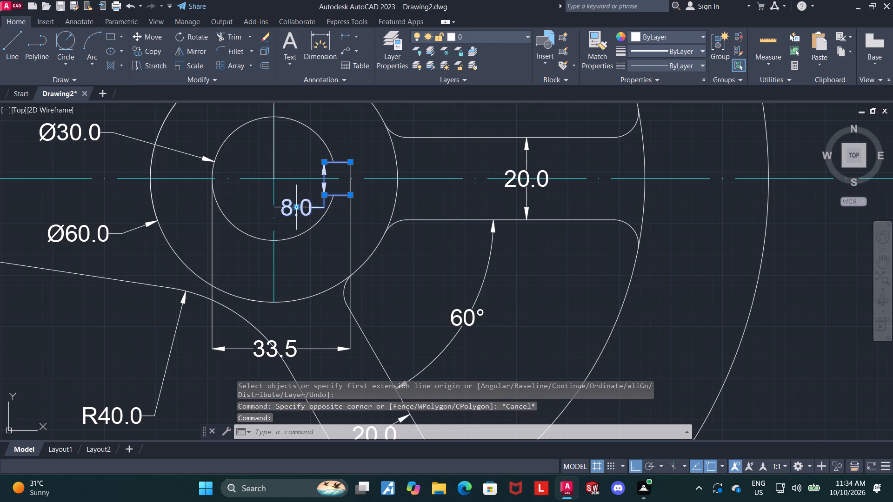
left_click(295, 207)
scroll(296, 207, "down", 2)
left_click(355, 170)
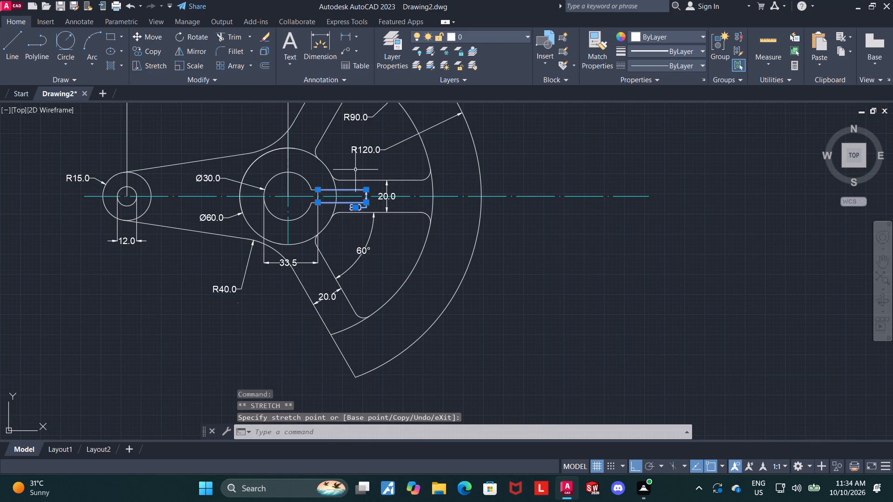
key("Escape")
Lower the 8.0 keyway dimension's text below the middle spoke's lower edge.
scroll(358, 204, "down", 4)
scroll(358, 204, "up", 6)
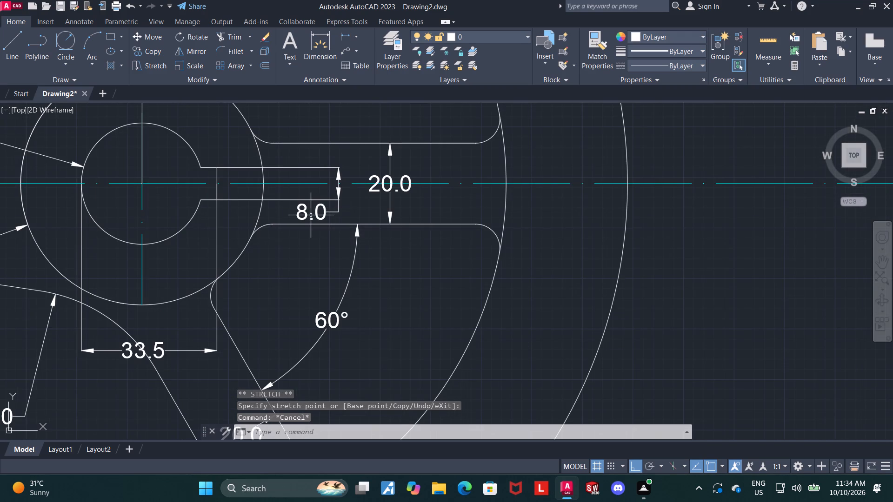
left_click(311, 215)
key("Escape")
left_click(316, 214)
left_click(311, 213)
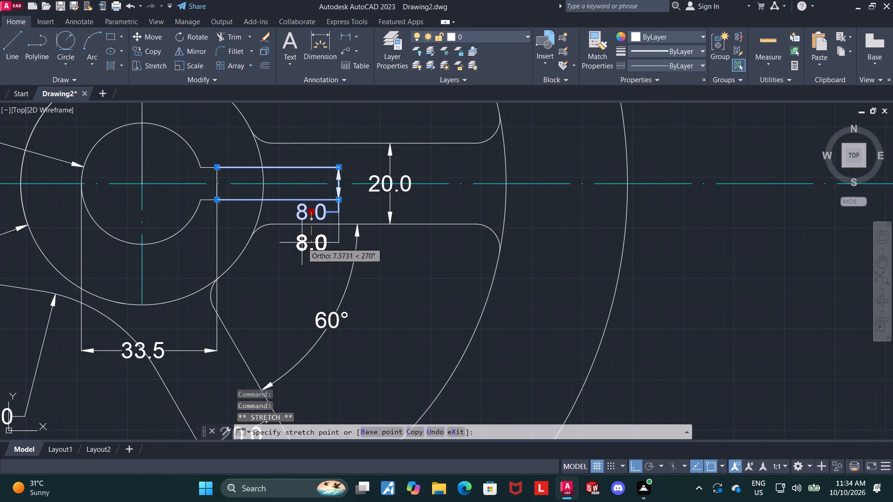
left_click(297, 257)
key("Escape")
Move the 60° angular dimension outward toward the inner rim arc, clear of the 8.0 keyway dimension.
left_click(333, 322)
scroll(334, 321, "down", 2)
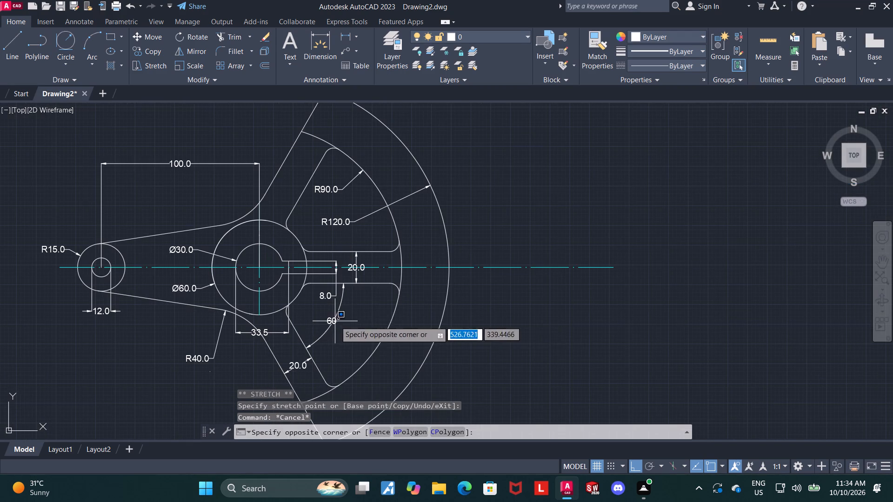
key("Escape")
left_click(335, 322)
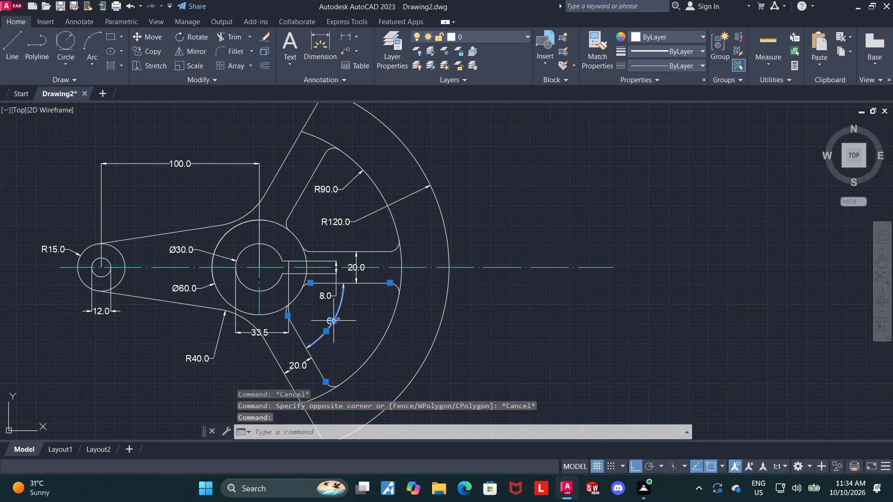
left_click(333, 320)
left_click(353, 332)
key("Escape")
key("Escape")
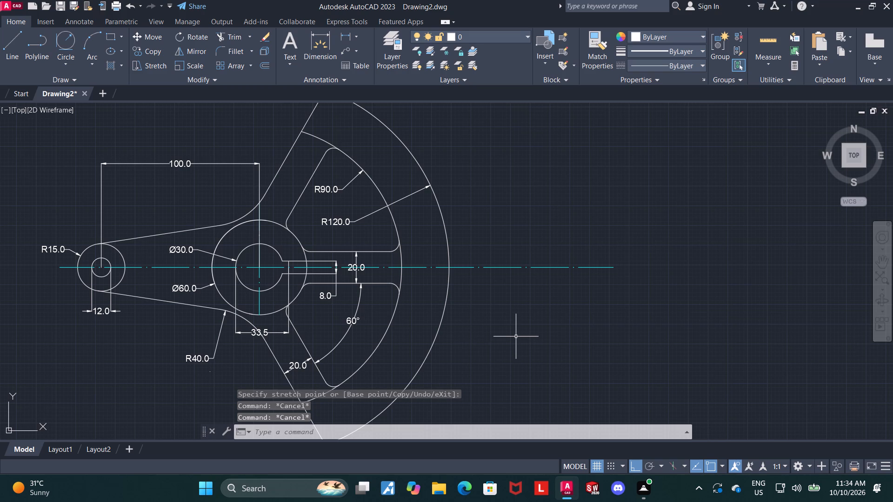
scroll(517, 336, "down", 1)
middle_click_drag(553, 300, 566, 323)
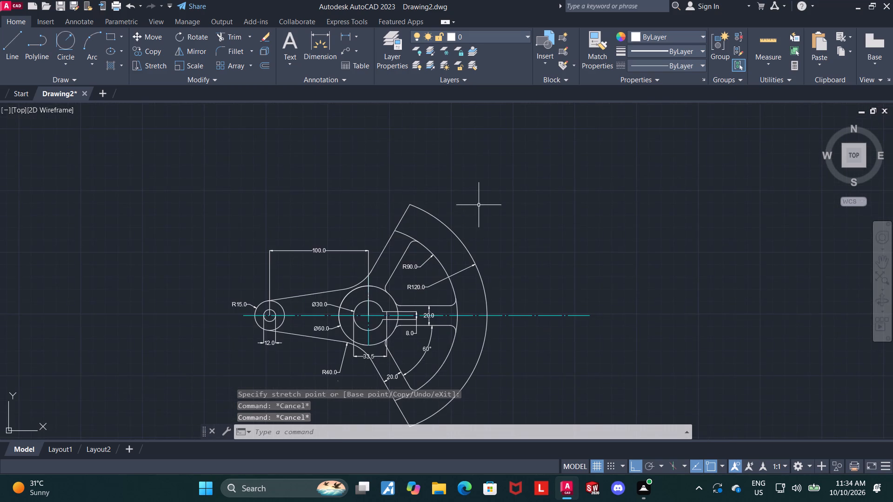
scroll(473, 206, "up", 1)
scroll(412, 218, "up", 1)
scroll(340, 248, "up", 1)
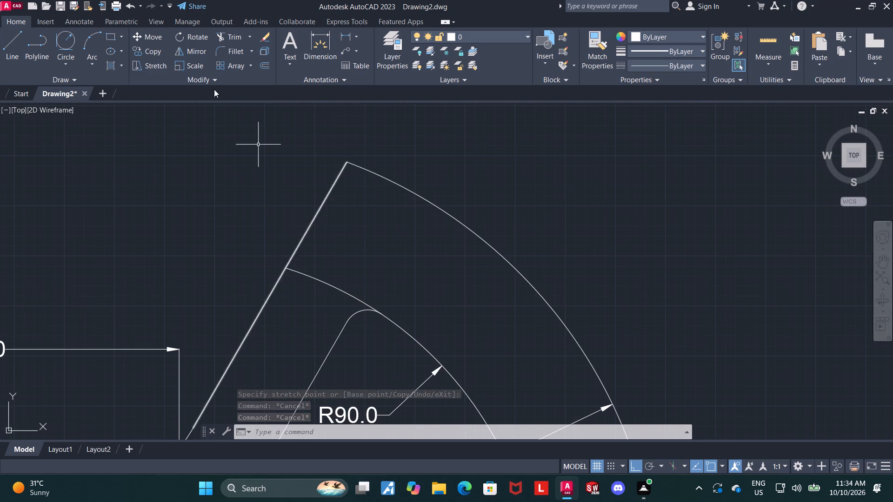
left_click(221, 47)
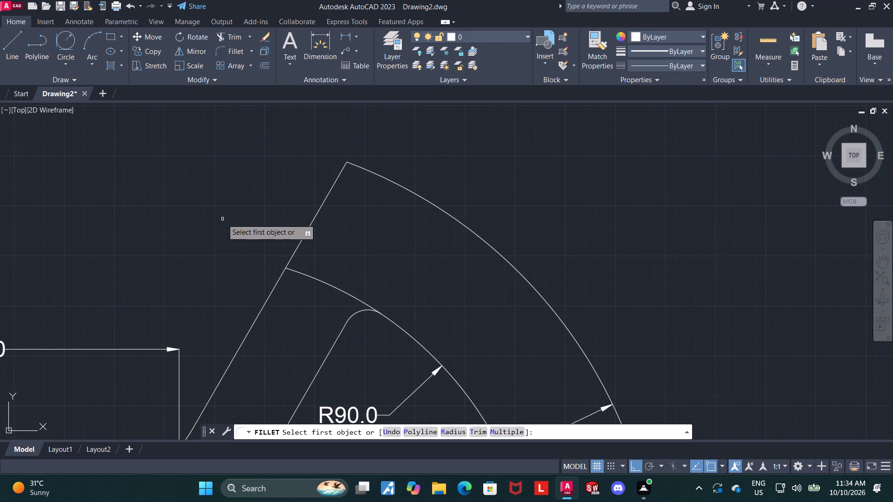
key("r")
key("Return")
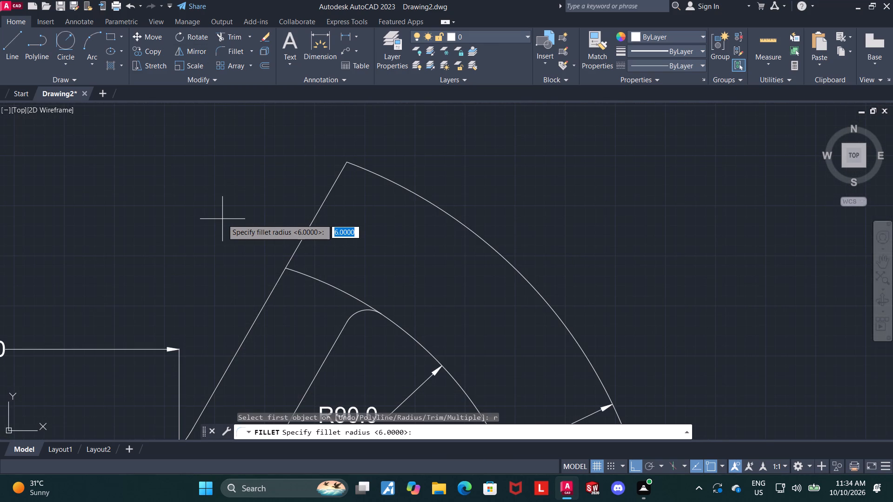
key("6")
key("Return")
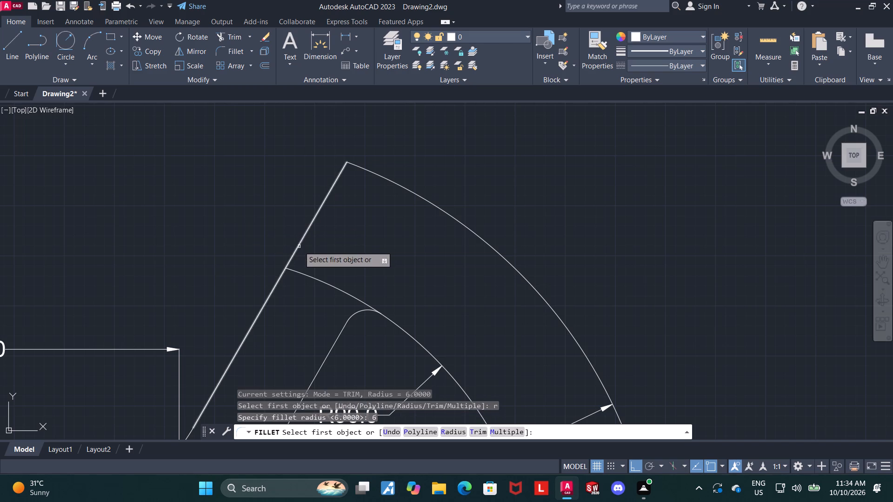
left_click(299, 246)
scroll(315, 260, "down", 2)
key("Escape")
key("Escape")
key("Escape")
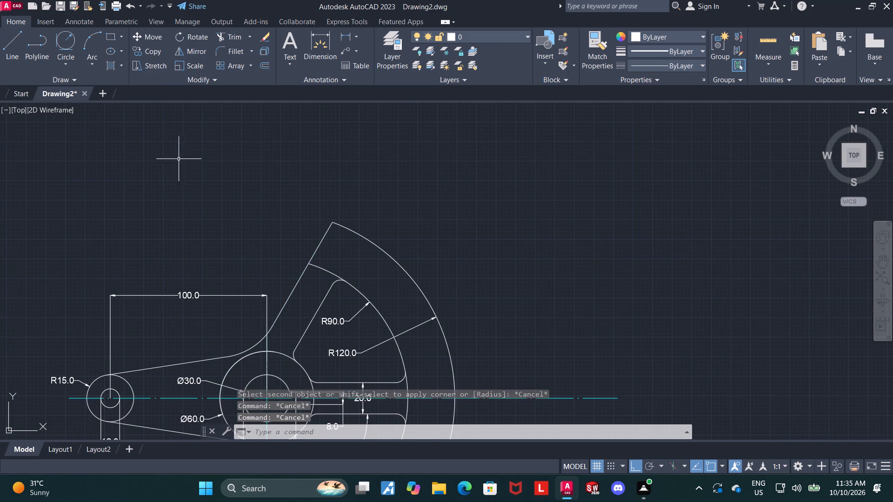
Draw a radius-6 circle tangent to the inner rim arc and upper spoke's outer edge, and trim it and the rim arc stub into a corner blend.
left_click(59, 46)
scroll(341, 267, "up", 2)
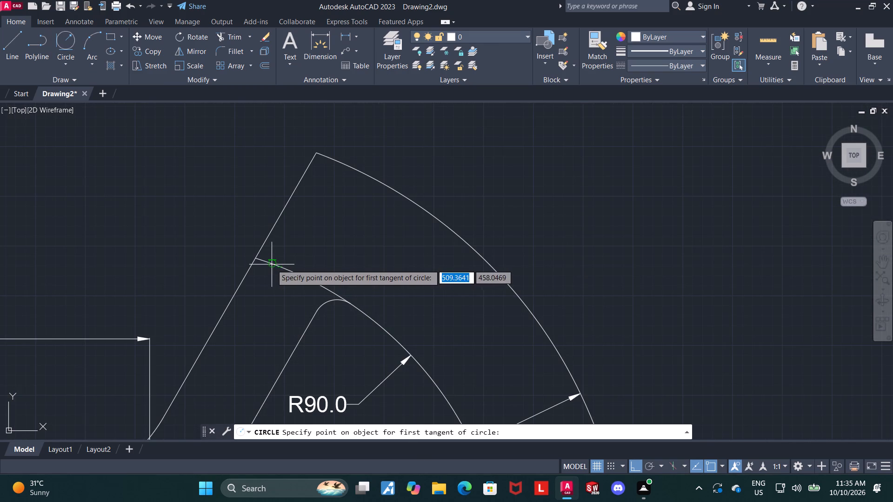
left_click(272, 264)
left_click(270, 233)
key("6")
key("Return")
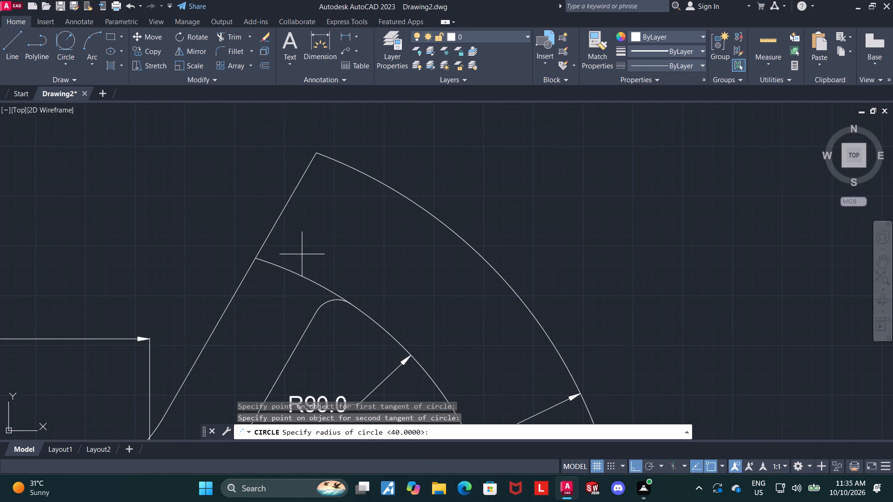
key("Escape")
key("Escape")
left_click(237, 31)
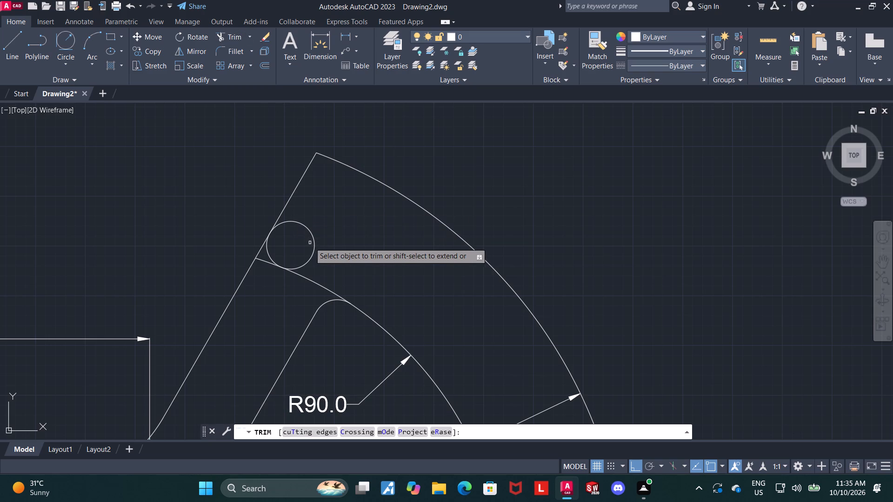
left_click(314, 249)
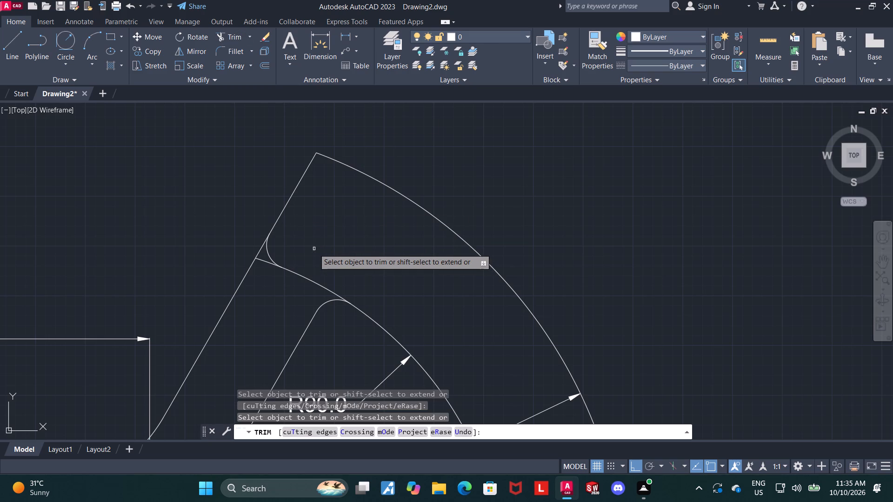
left_click(262, 261)
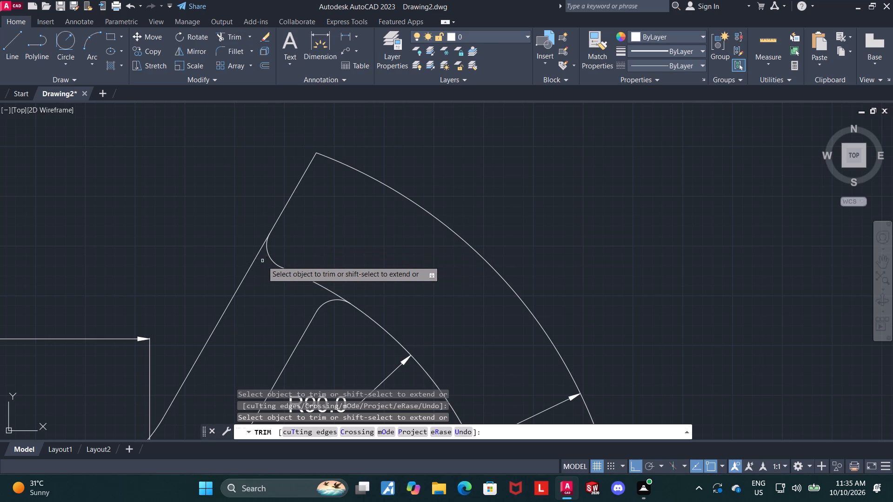
Blend the inner rim arc into the lower spoke's outer edge with a radius-6 tangent circle, trimming the excess circle and rim arc stub.
scroll(263, 262, "down", 2)
middle_click_drag(448, 256, 461, 178)
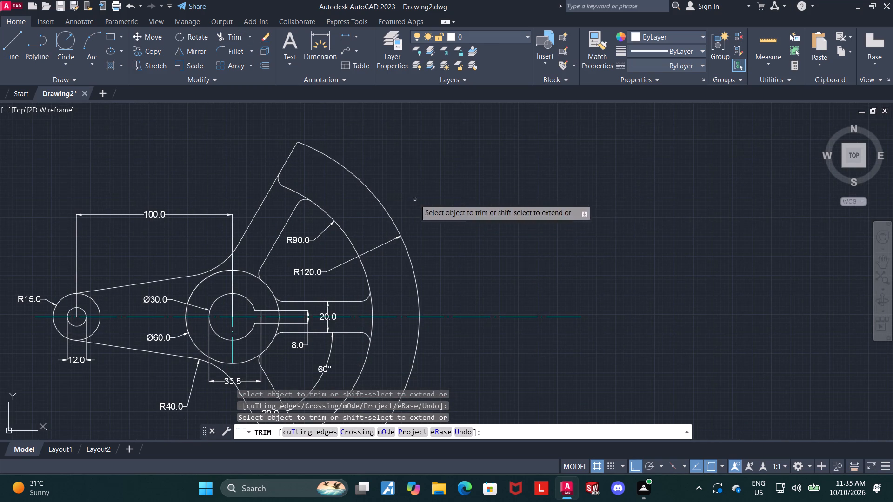
middle_click_drag(436, 224, 462, 176)
scroll(426, 269, "down", 2)
scroll(352, 362, "up", 3)
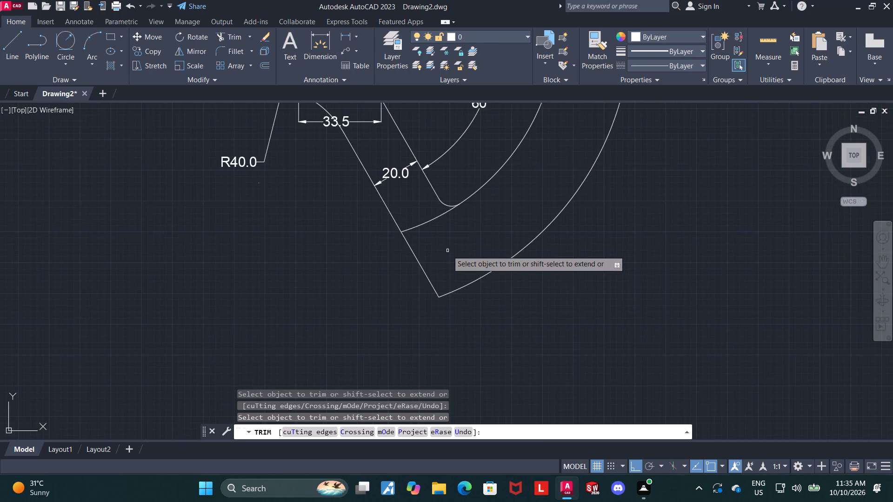
scroll(447, 251, "up", 2)
key("Escape")
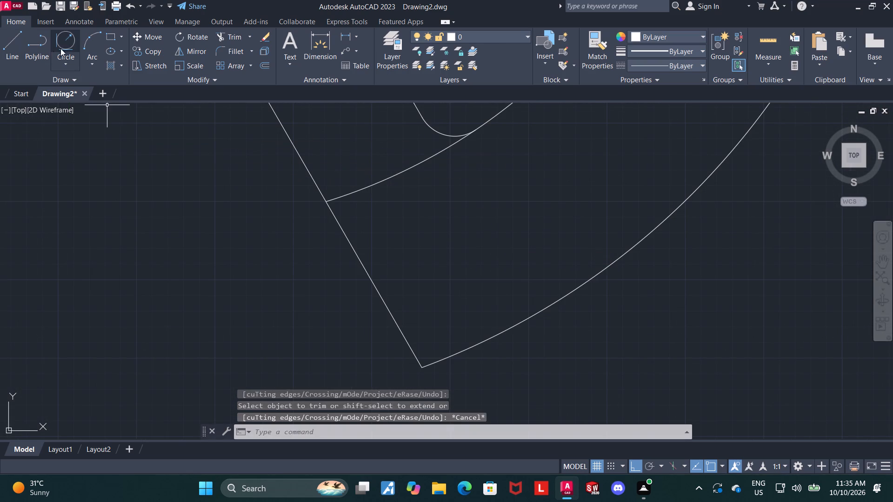
left_click(62, 48)
left_click(381, 185)
left_click(347, 244)
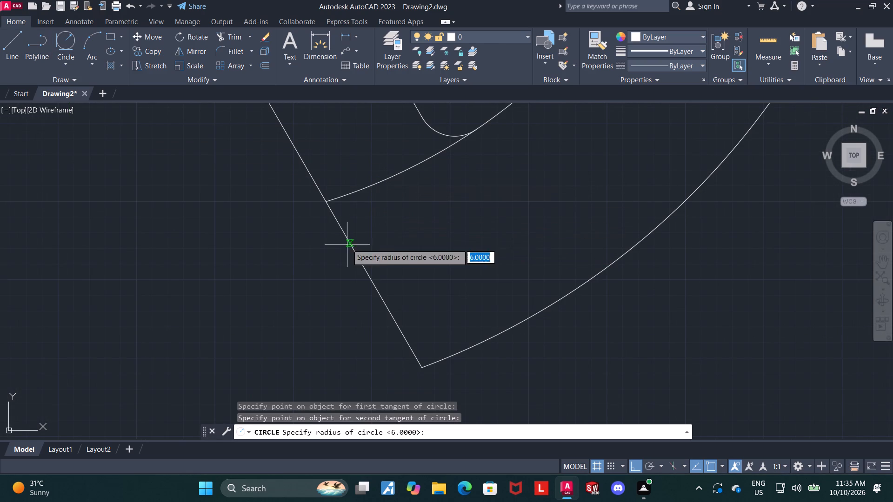
key("Return")
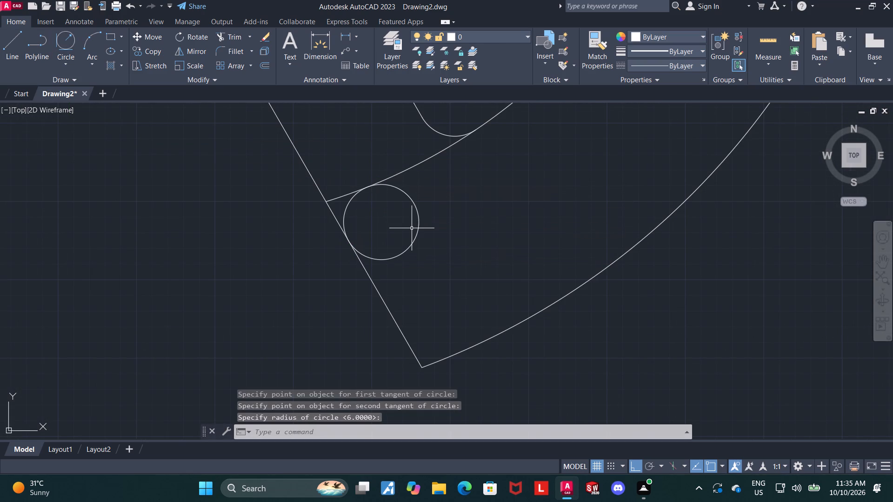
left_click(227, 35)
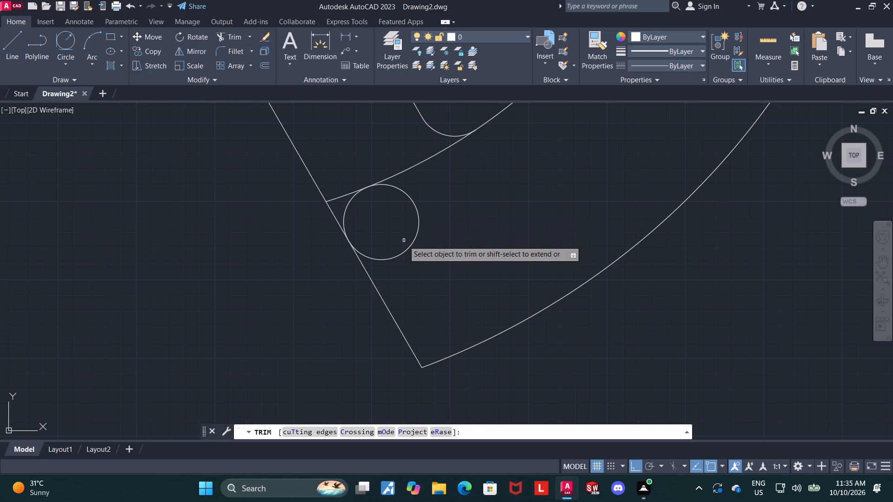
left_click(412, 243)
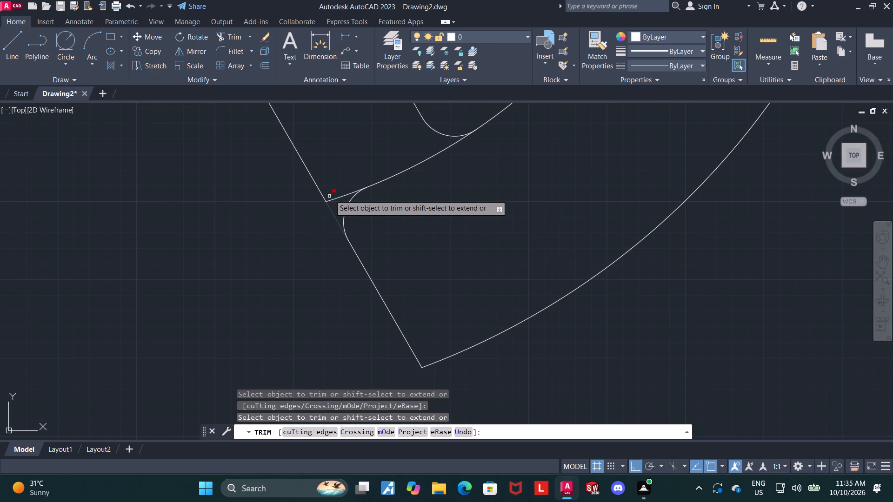
left_click(338, 200)
left_click(336, 195)
Add a radius dimension to the upper outer corner blend, placing its text inside the rim band beside the arc.
scroll(485, 192, "down", 1)
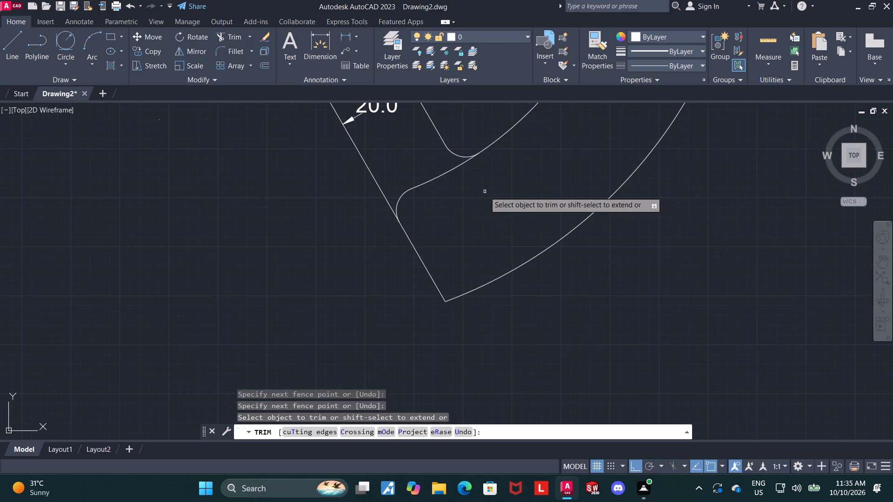
scroll(482, 194, "down", 1)
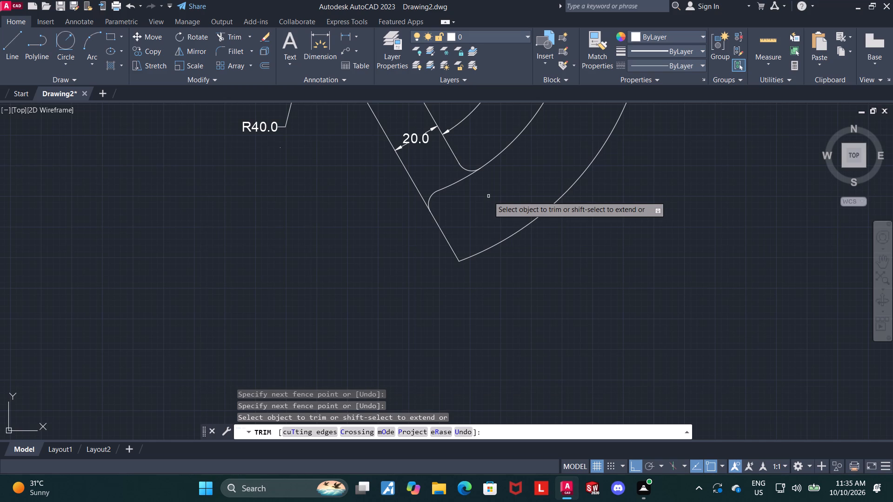
scroll(488, 196, "down", 2)
middle_click_drag(616, 195, 618, 250)
middle_click_drag(597, 257, 594, 266)
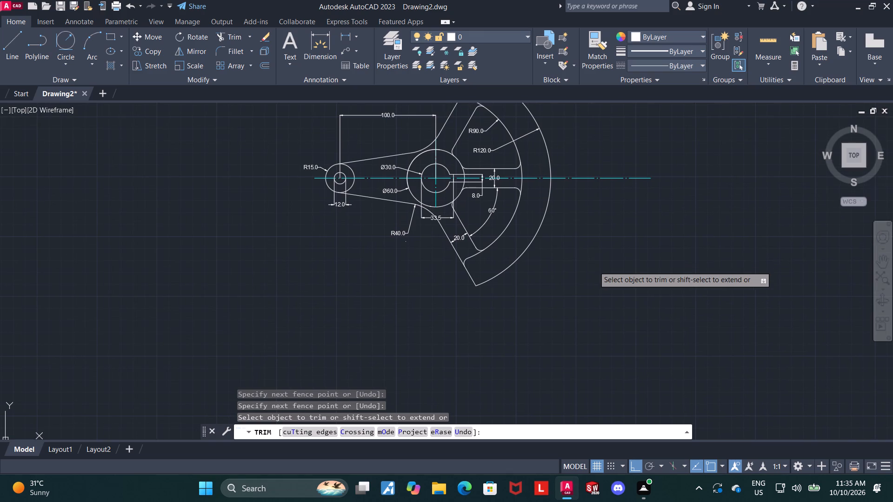
scroll(593, 267, "down", 1)
middle_click_drag(592, 263, 583, 282)
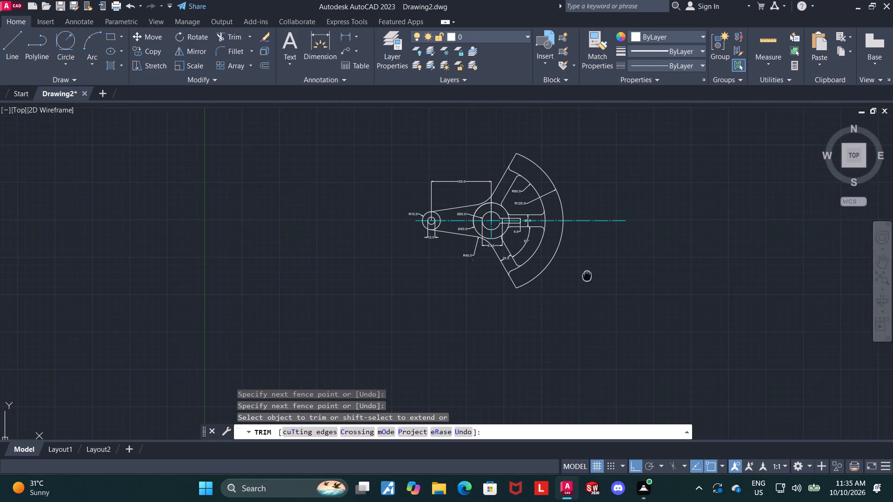
middle_click_drag(583, 282, 582, 283)
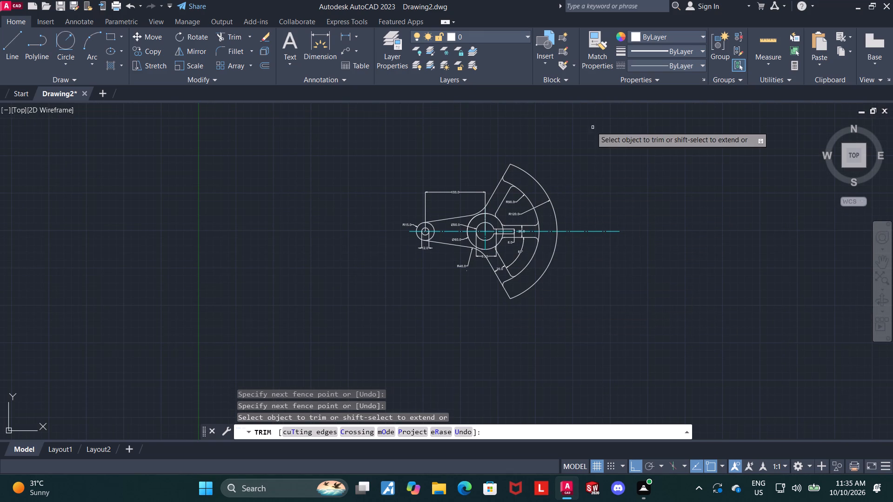
middle_click_drag(591, 128, 597, 169)
scroll(574, 215, "up", 2)
scroll(432, 211, "up", 2)
left_click(319, 47)
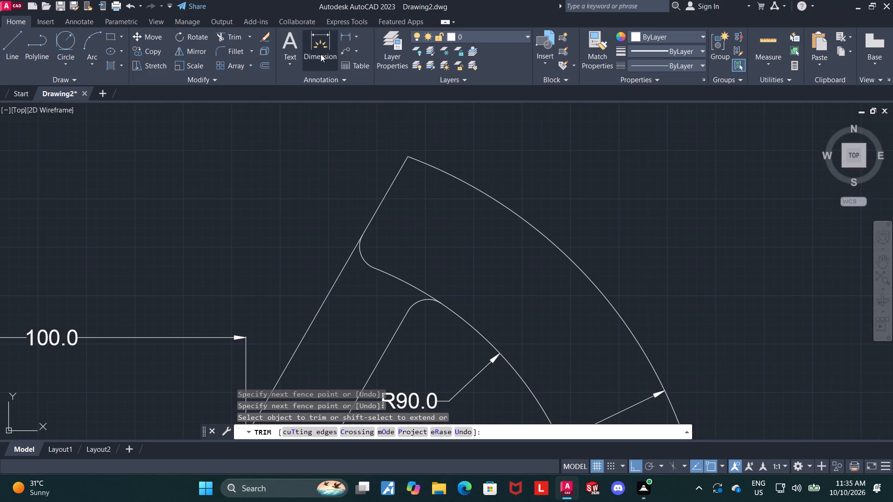
scroll(392, 233, "up", 2)
left_click(318, 303)
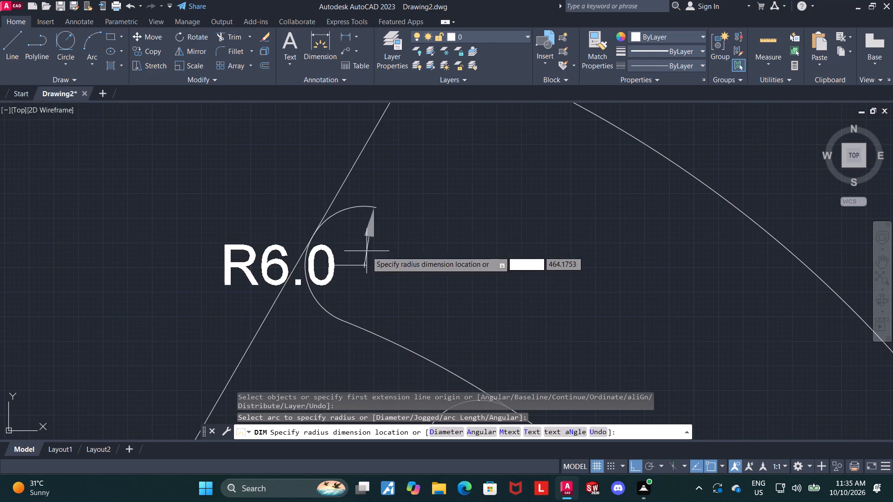
left_click(345, 291)
key("Escape")
Examine the whole part, checking its outline, rim corner blends and dimension placement.
scroll(375, 279, "down", 2)
middle_click_drag(676, 289, 676, 155)
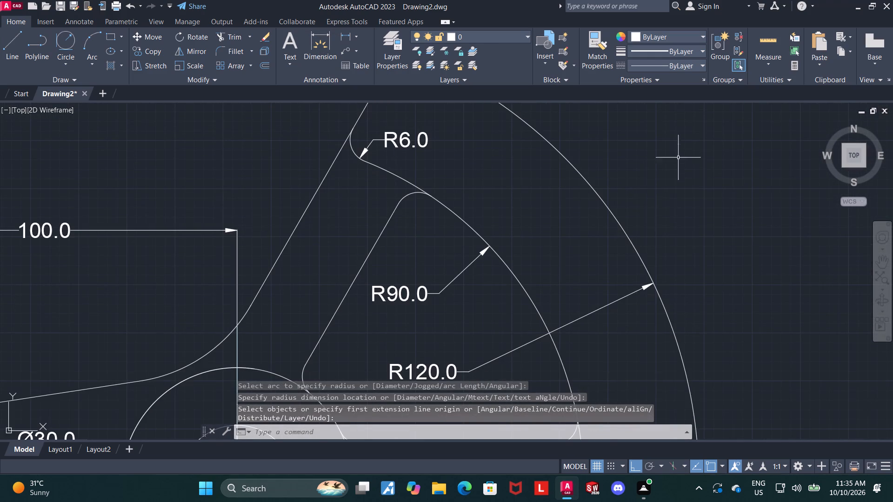
scroll(672, 198, "down", 2)
middle_click_drag(692, 262, 621, 129)
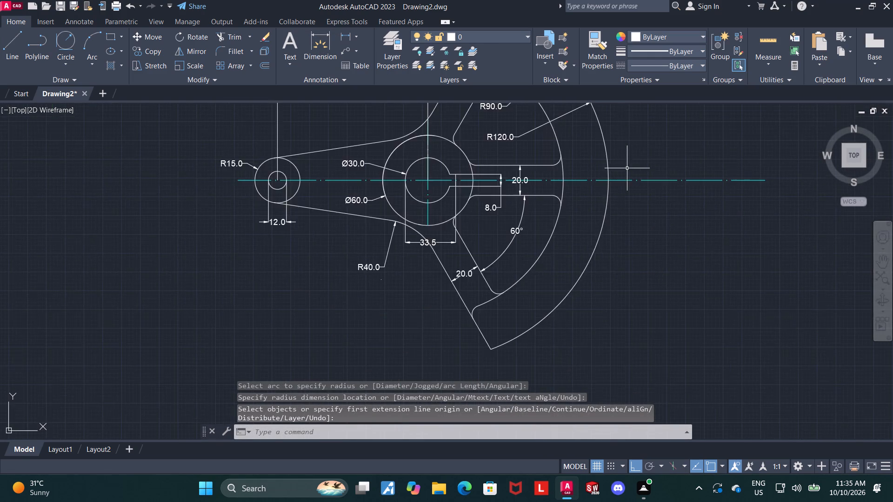
scroll(627, 170, "down", 1)
middle_click_drag(628, 165, 621, 192)
middle_click_drag(626, 181, 611, 200)
scroll(626, 188, "up", 1)
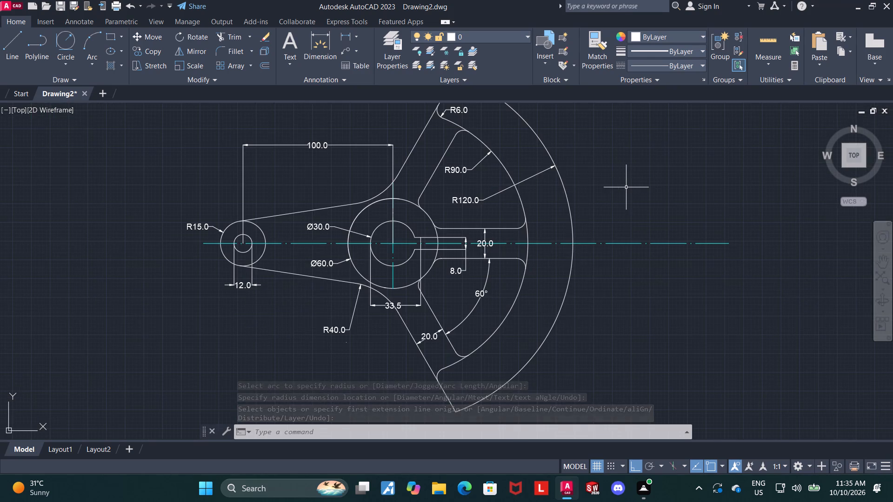
scroll(626, 187, "up", 1)
scroll(380, 176, "down", 2)
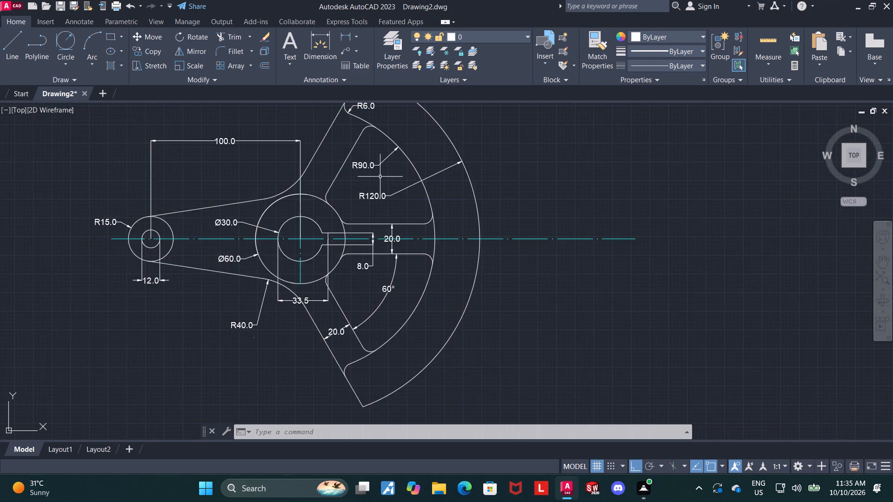
Draw a circle of radius 105 centred on the hub's centre.
left_click(66, 60)
left_click(73, 88)
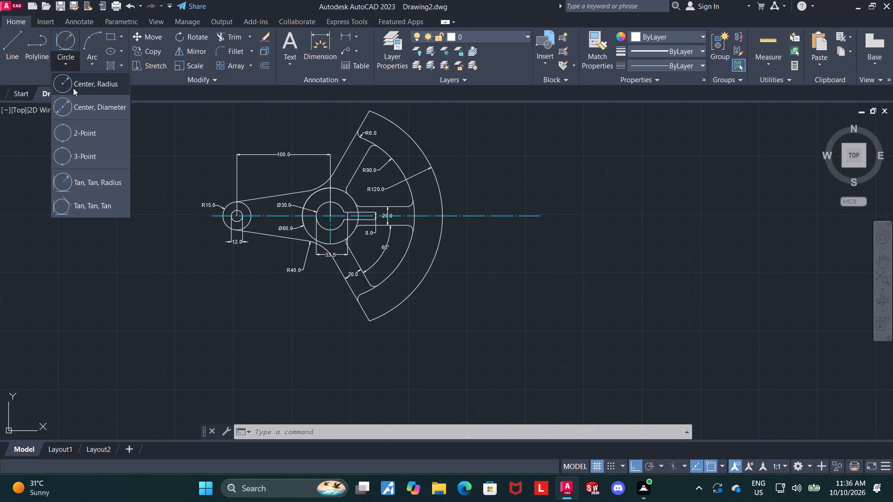
scroll(320, 208, "up", 4)
scroll(290, 232, "up", 4)
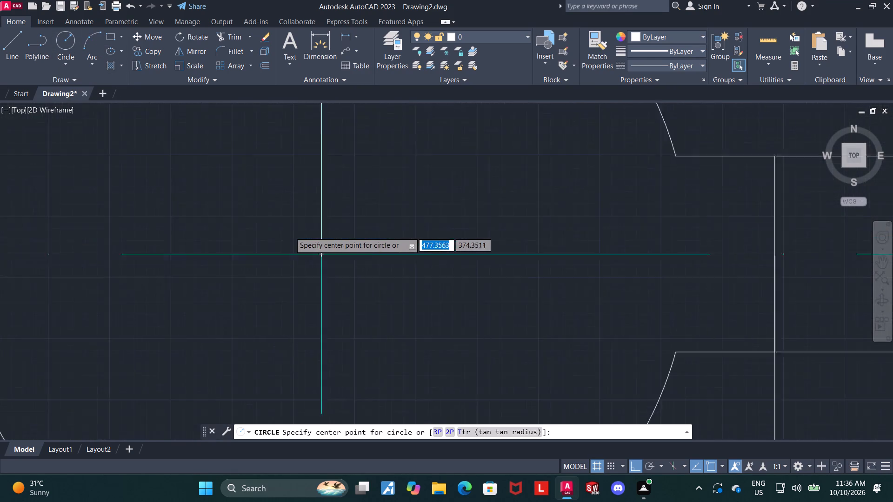
scroll(337, 266, "up", 3)
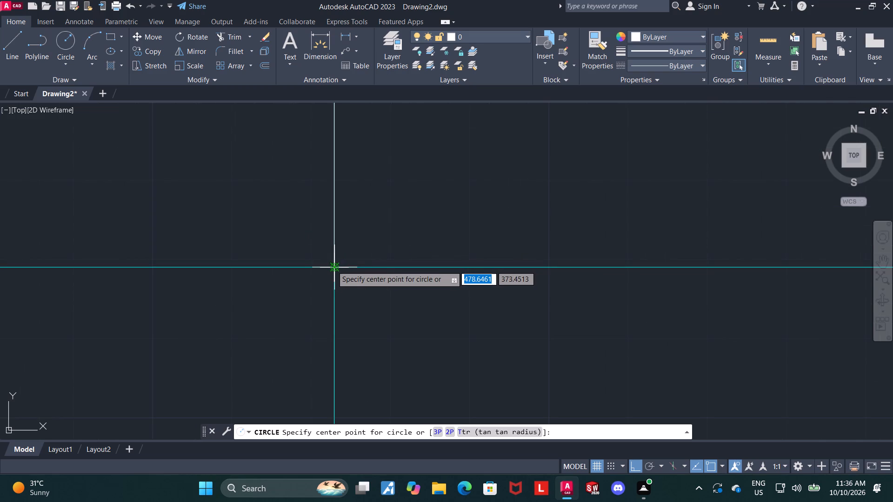
scroll(327, 267, "up", 3)
left_click(346, 265)
scroll(346, 266, "down", 8)
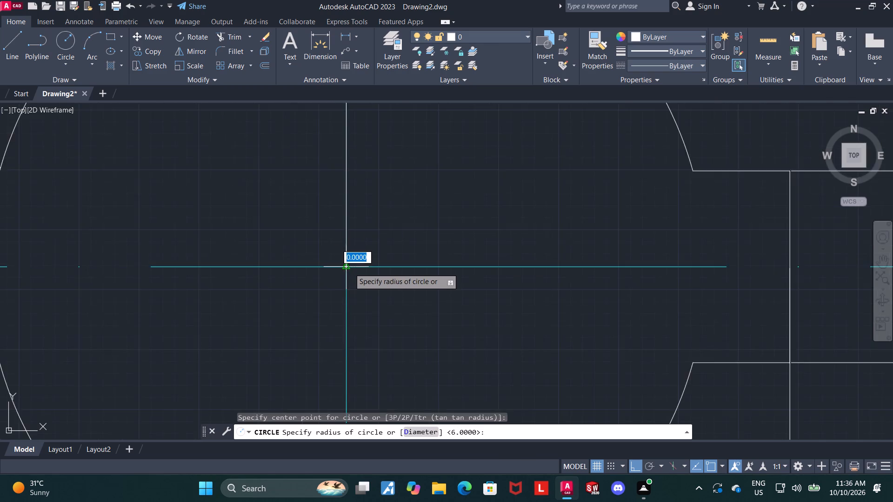
scroll(349, 268, "down", 7)
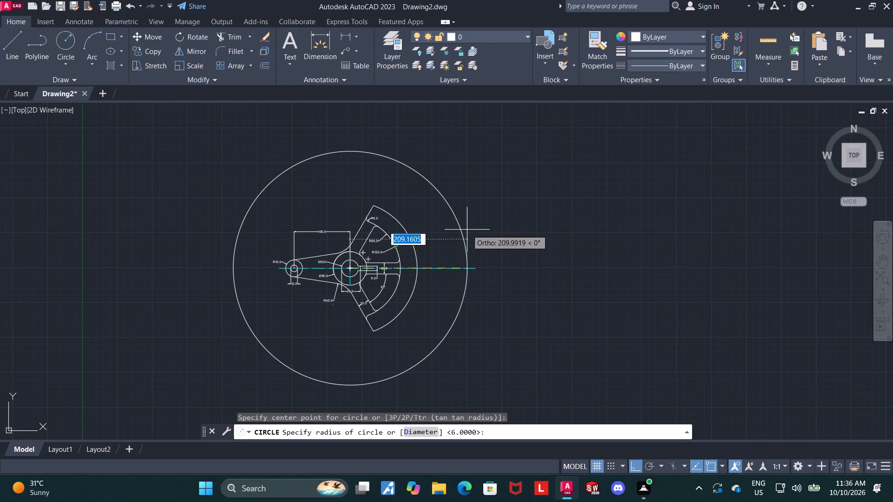
type("105")
key("Return")
key("Escape")
key("Escape")
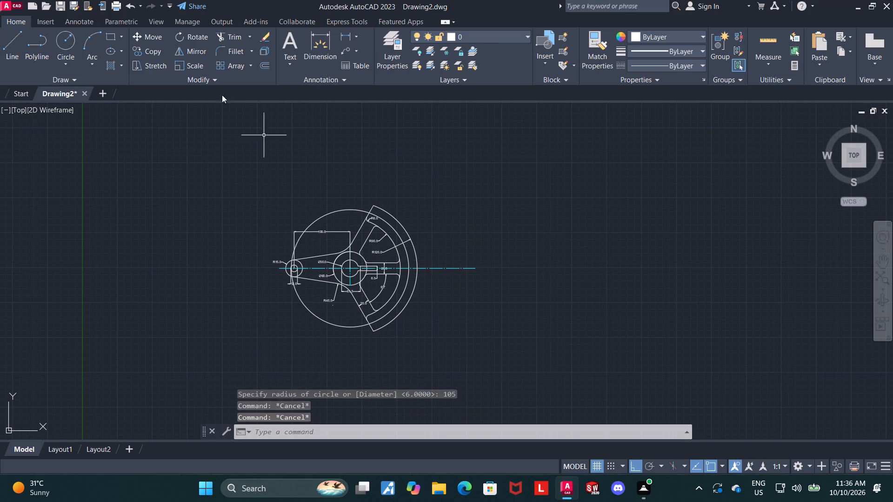
Trim the radius-105 circle to the arc within the rim band and delete the leftover piece inside the arm's small end.
left_click(226, 39)
scroll(306, 174, "up", 1)
left_click(339, 239)
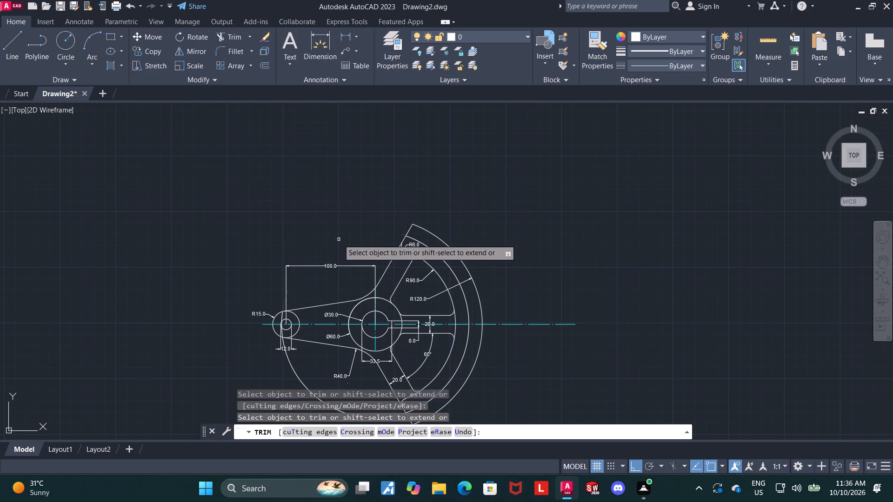
left_click(300, 378)
scroll(276, 334, "up", 3)
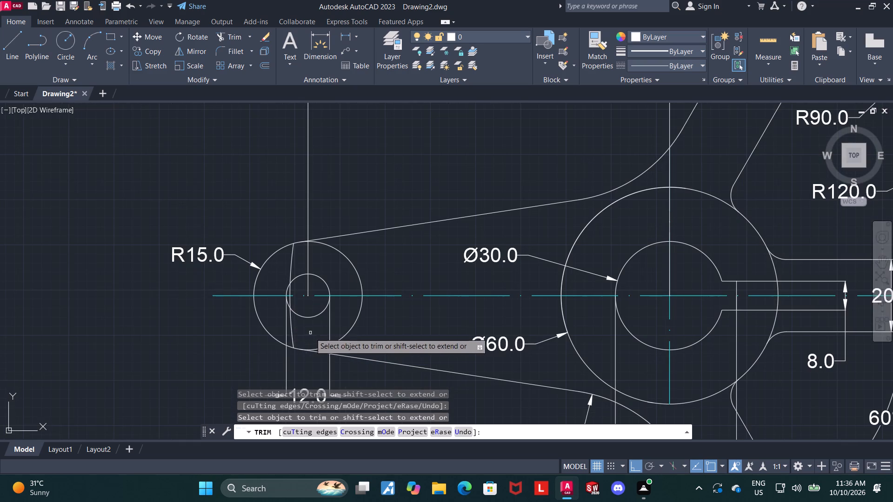
key("Escape")
left_click(292, 329)
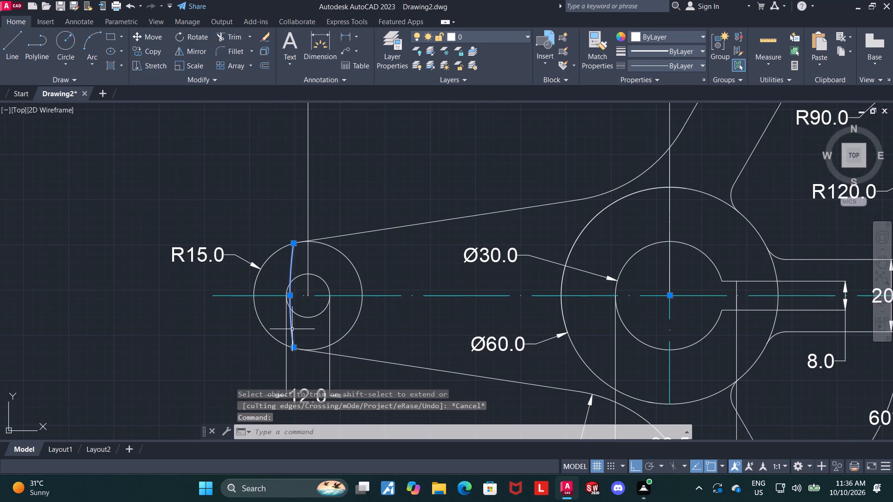
key("Delete")
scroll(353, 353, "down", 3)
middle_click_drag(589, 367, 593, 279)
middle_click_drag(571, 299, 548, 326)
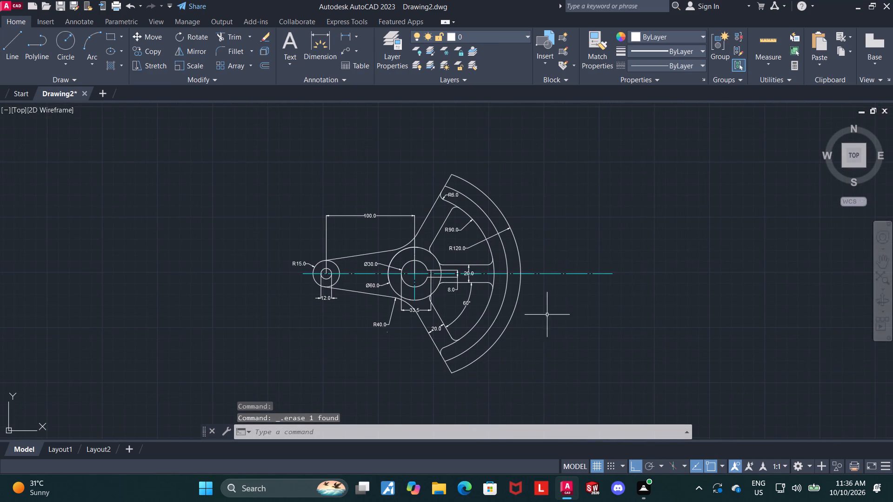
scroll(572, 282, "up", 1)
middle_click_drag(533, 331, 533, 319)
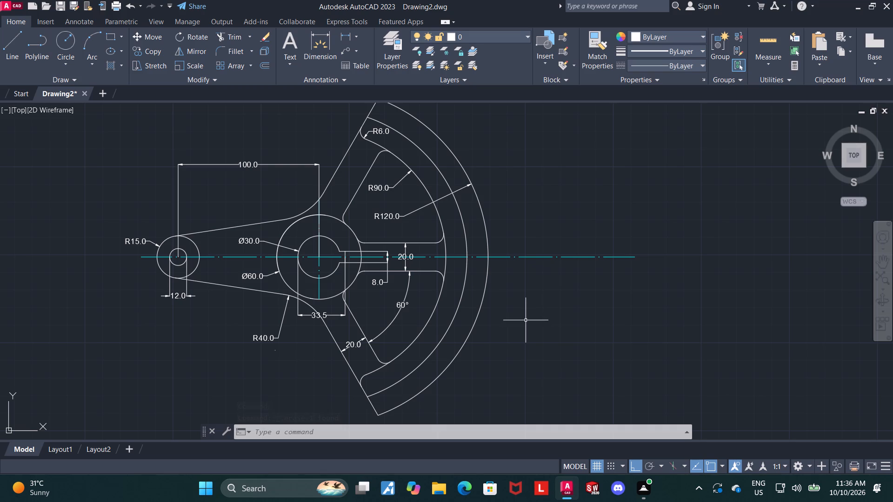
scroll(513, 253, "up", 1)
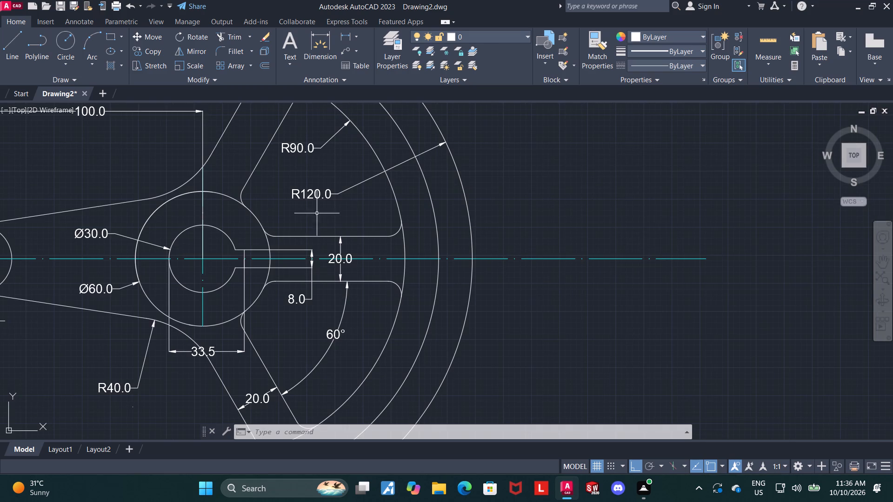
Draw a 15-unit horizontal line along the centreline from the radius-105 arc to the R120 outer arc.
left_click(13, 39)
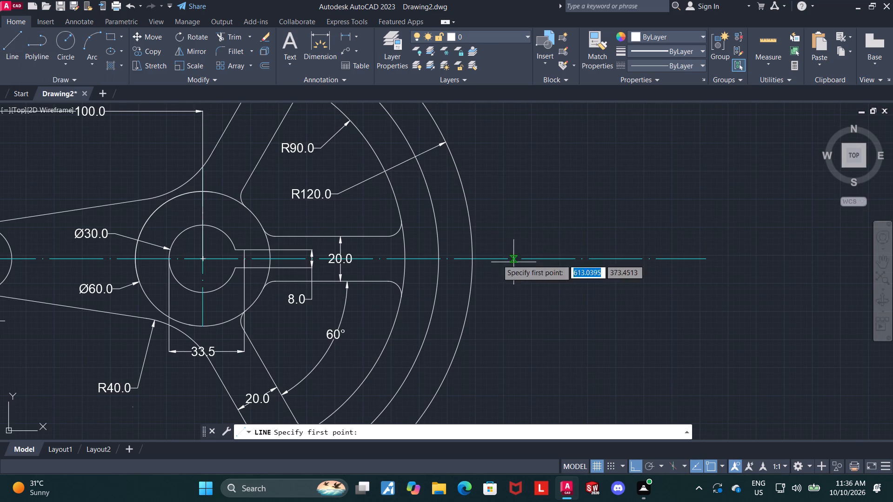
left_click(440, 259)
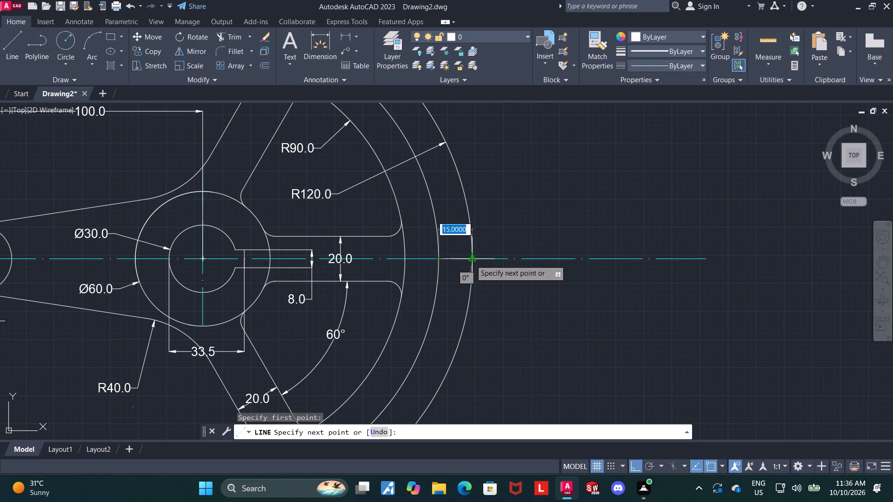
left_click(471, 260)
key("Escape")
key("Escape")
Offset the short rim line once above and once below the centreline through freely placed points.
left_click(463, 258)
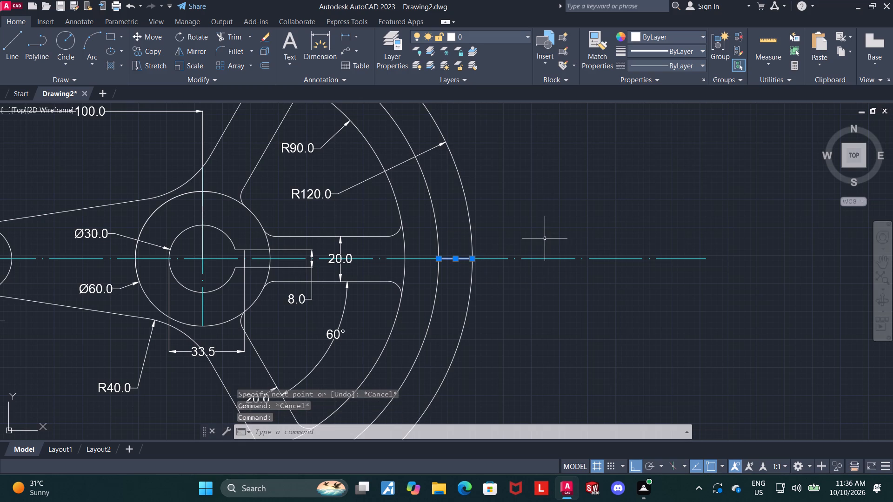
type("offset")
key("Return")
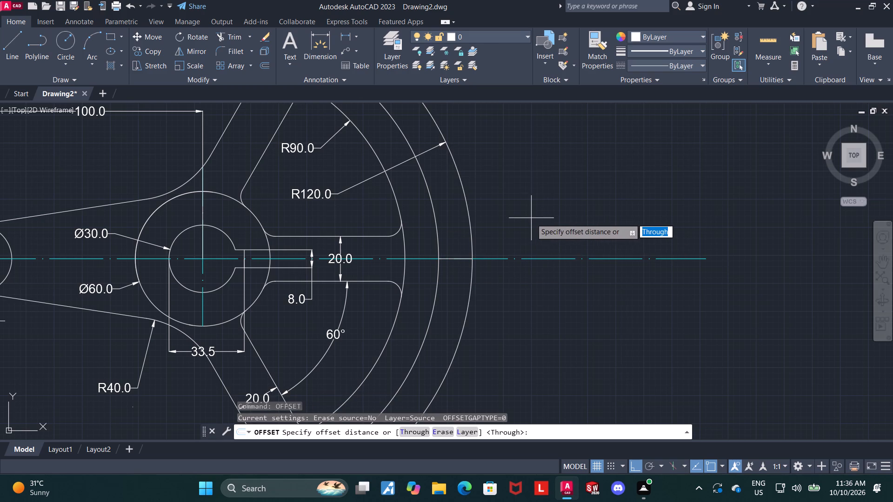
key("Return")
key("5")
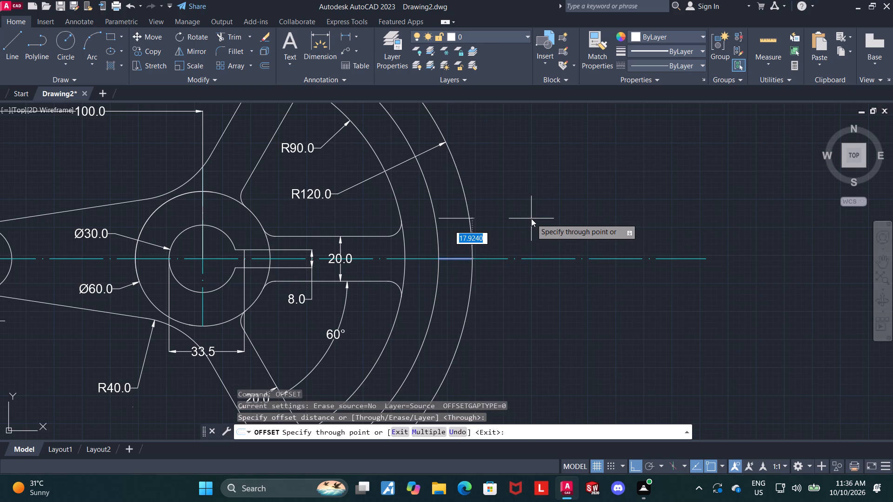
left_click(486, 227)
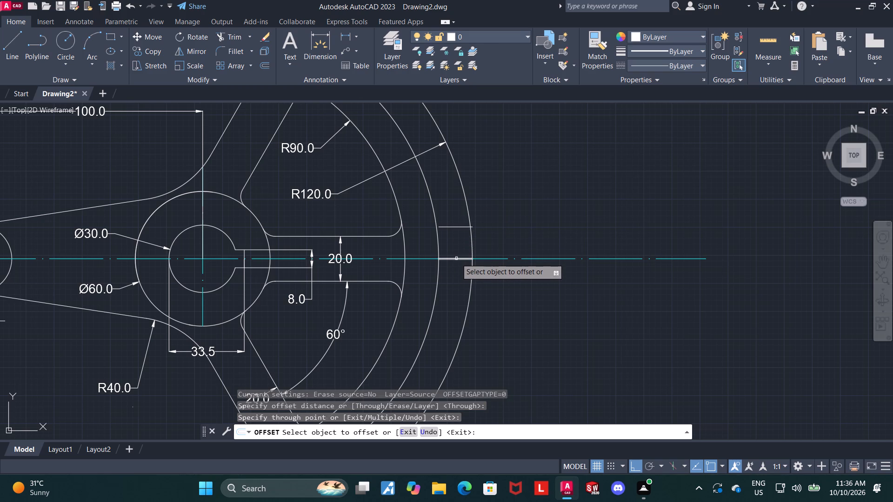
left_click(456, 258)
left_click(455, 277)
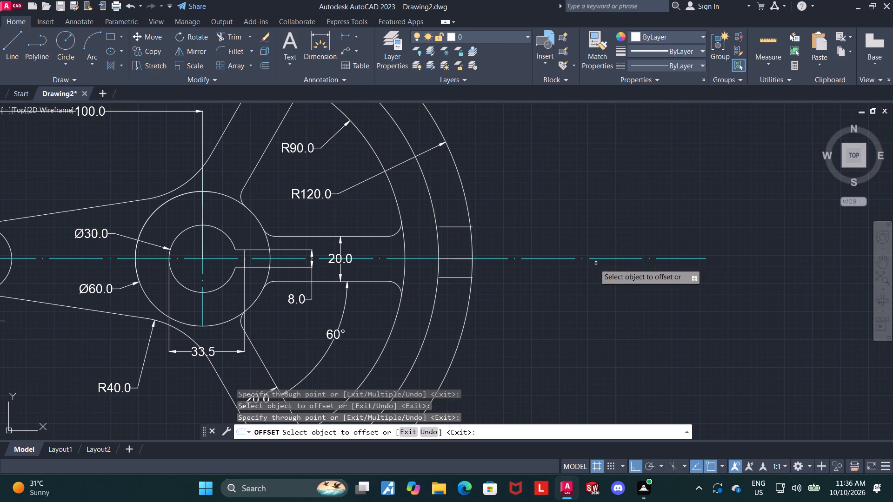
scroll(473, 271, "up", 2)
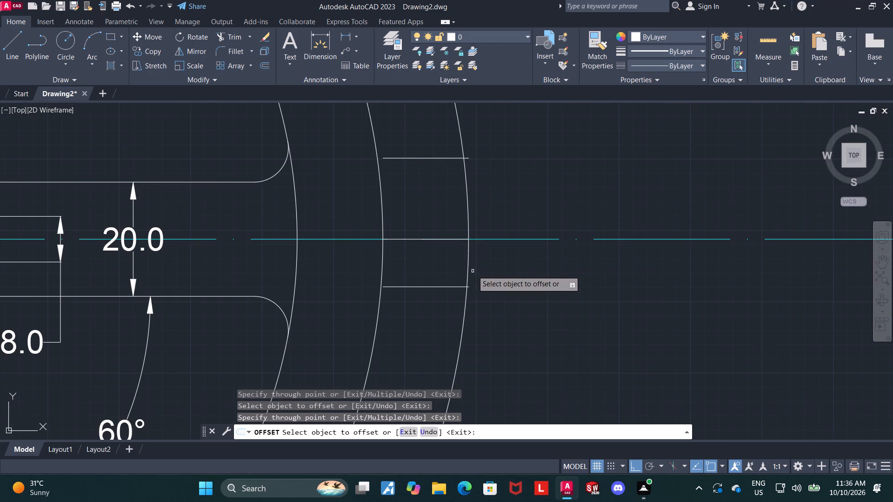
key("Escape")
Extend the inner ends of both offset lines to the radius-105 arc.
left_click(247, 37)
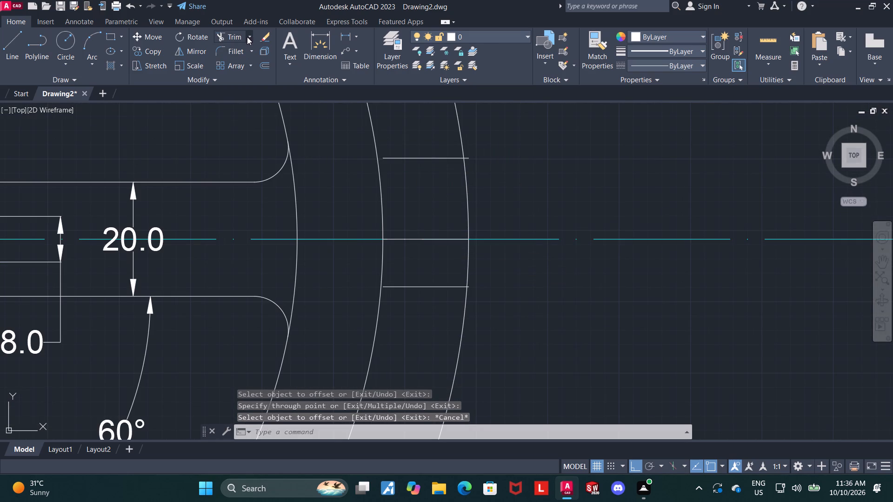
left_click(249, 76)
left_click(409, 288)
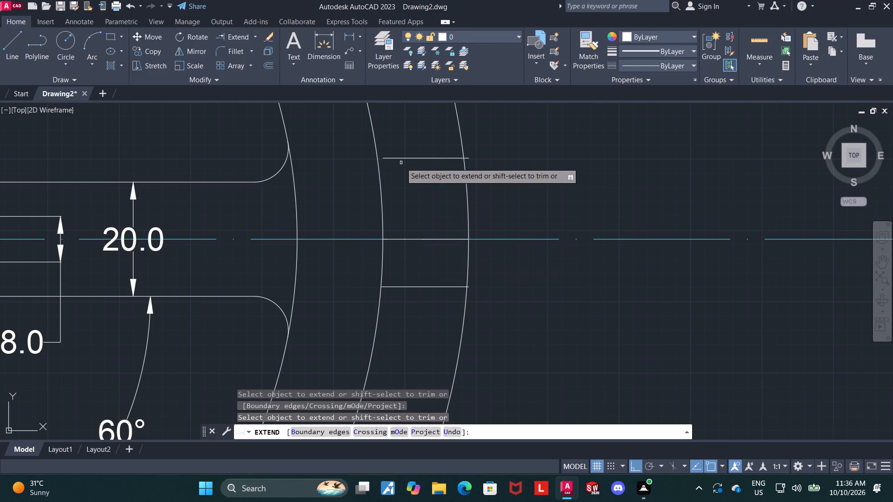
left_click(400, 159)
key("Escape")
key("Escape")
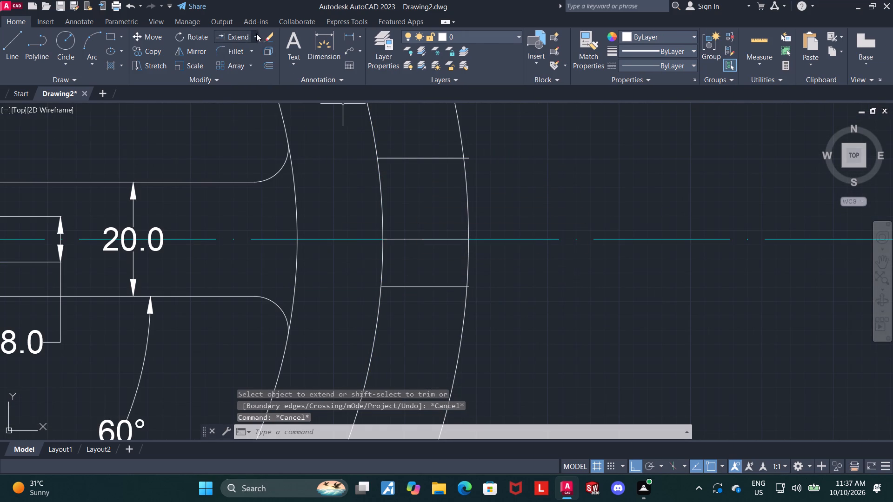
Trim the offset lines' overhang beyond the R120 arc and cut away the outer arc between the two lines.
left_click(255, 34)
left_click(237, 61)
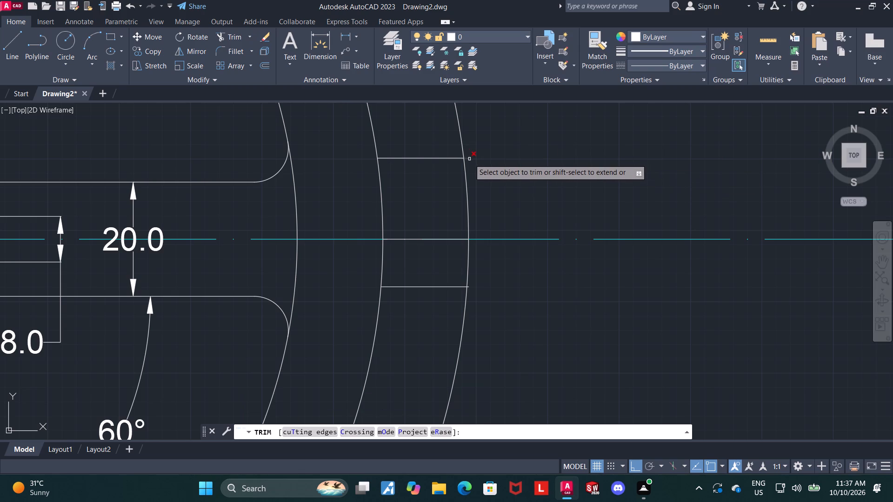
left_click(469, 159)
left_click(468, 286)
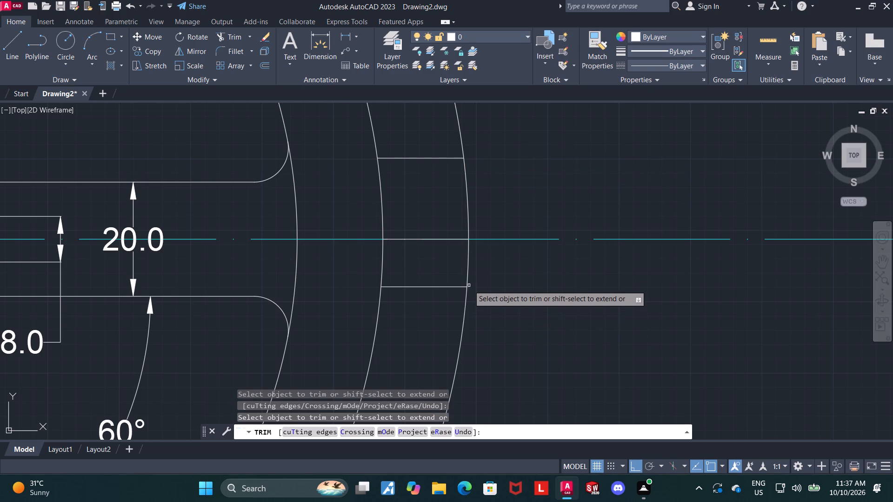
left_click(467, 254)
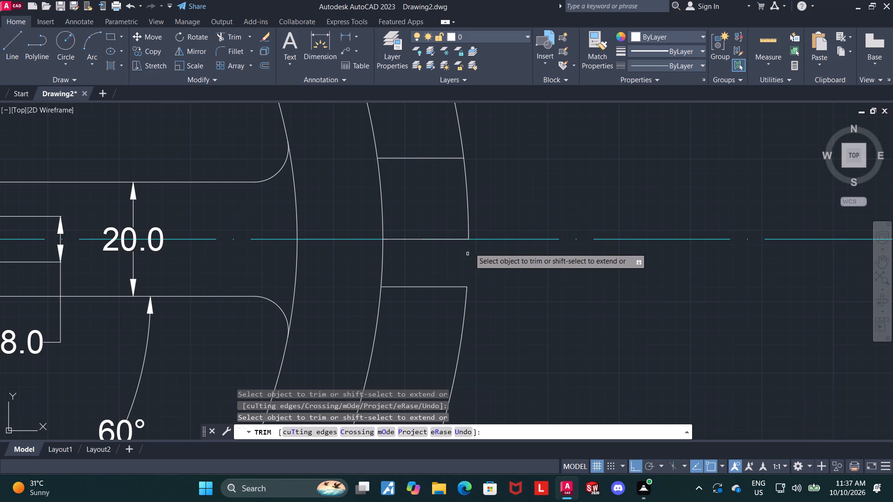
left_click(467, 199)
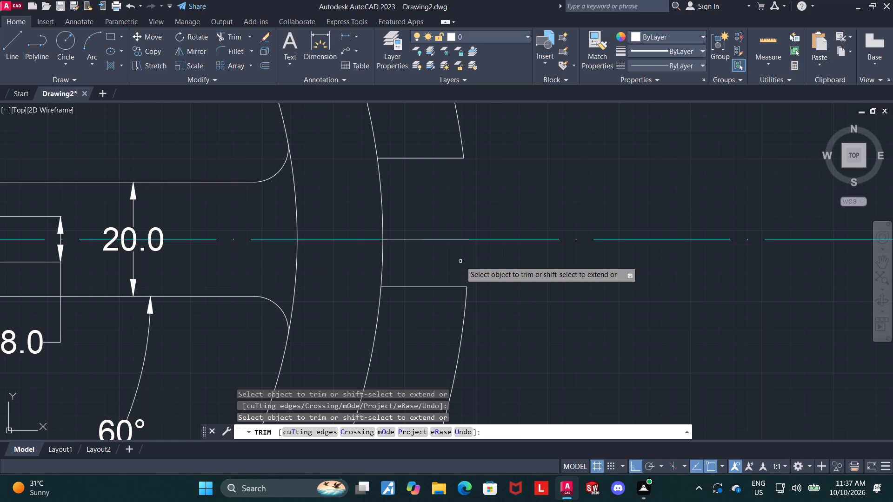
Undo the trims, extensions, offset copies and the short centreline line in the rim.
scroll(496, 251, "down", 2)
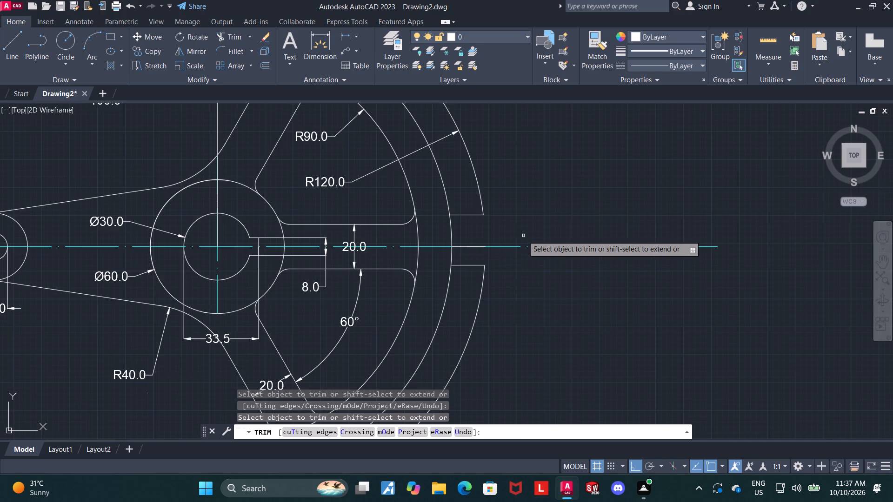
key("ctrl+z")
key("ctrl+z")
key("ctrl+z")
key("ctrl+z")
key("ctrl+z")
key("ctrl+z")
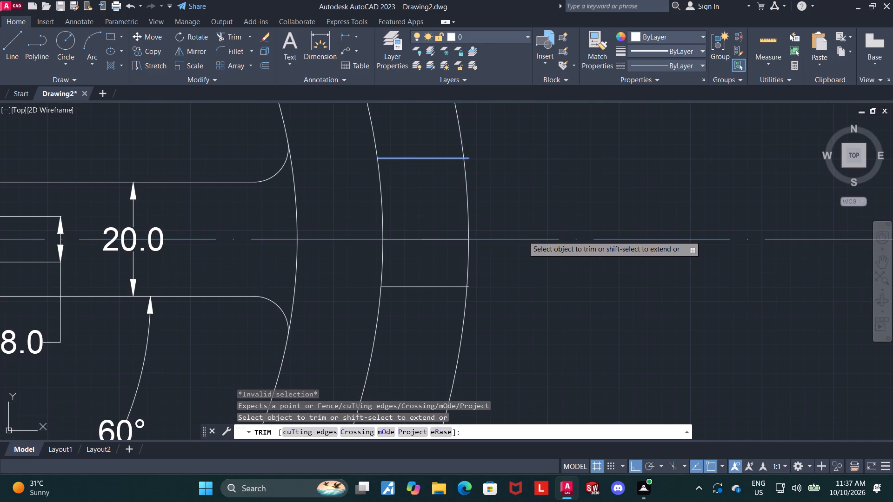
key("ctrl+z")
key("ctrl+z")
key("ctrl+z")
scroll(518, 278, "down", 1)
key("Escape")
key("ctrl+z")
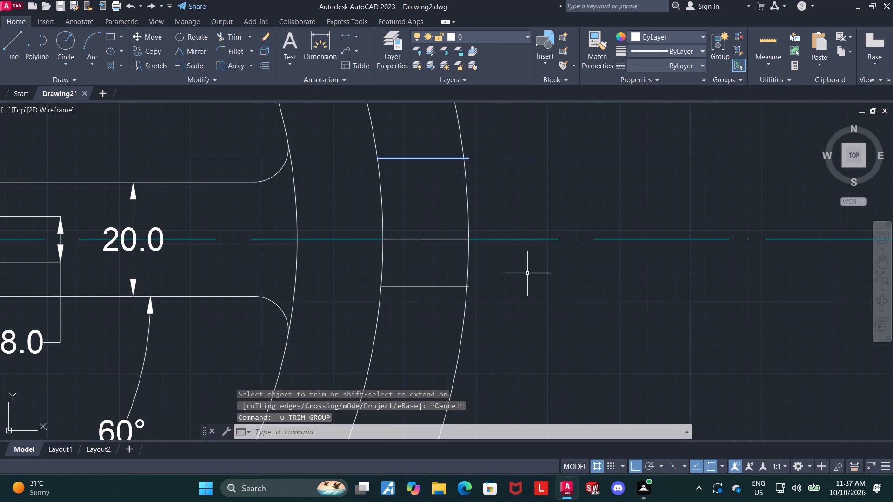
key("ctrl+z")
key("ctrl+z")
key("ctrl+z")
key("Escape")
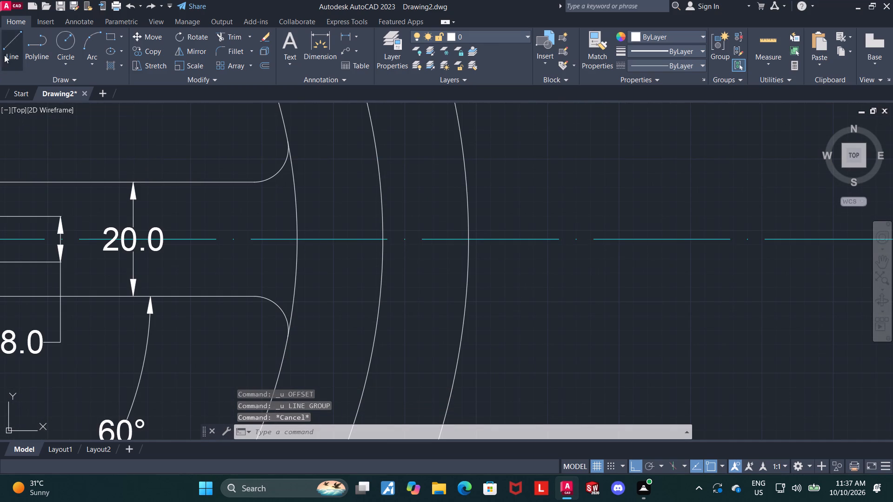
Draw a horizontal line along the centreline from the radius-105 arc to the R120 outer arc.
left_click(12, 43)
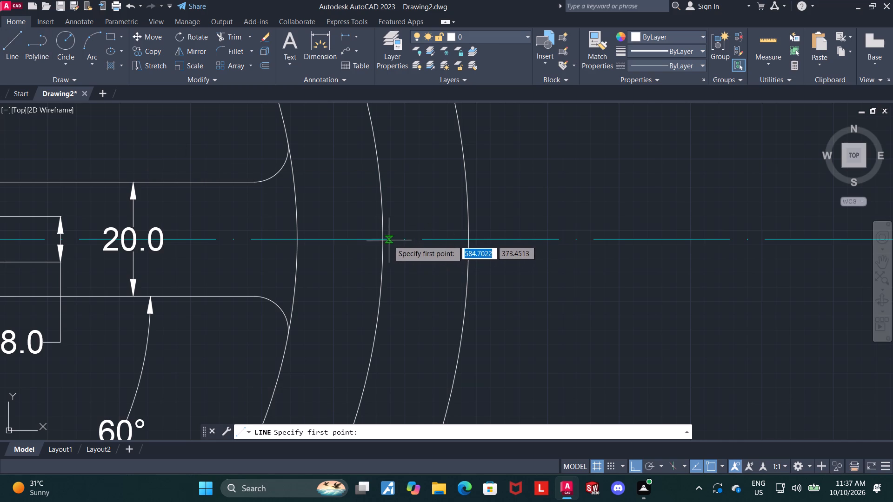
left_click(383, 239)
left_click(467, 239)
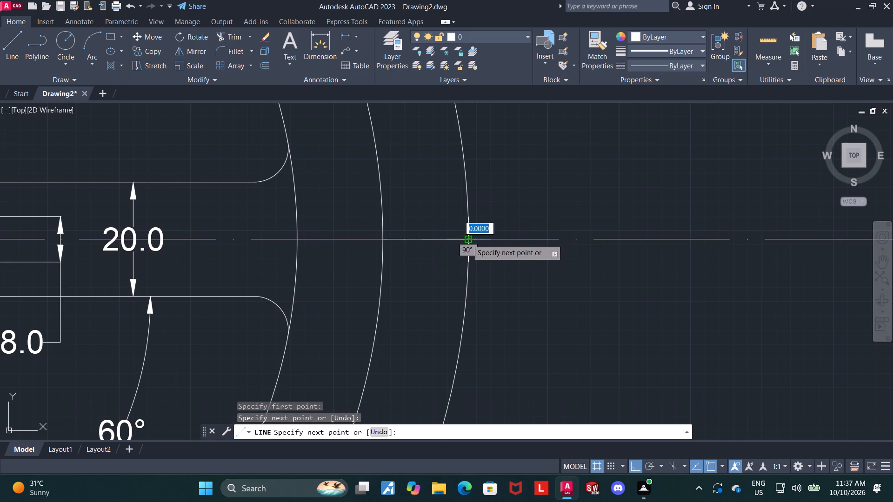
key("Escape")
key("Escape")
key("Escape")
Offset the short rim line by 5 above and 5 below the centreline.
left_click(409, 240)
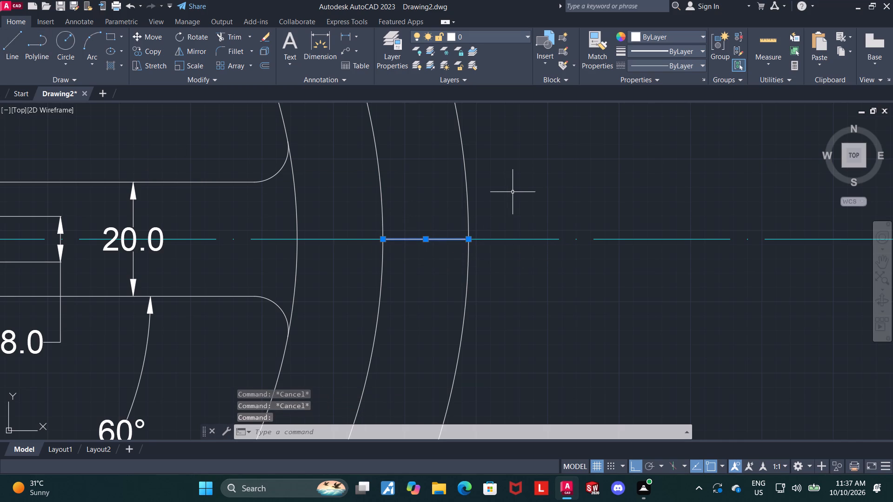
type("offset")
key("Return")
key("Return")
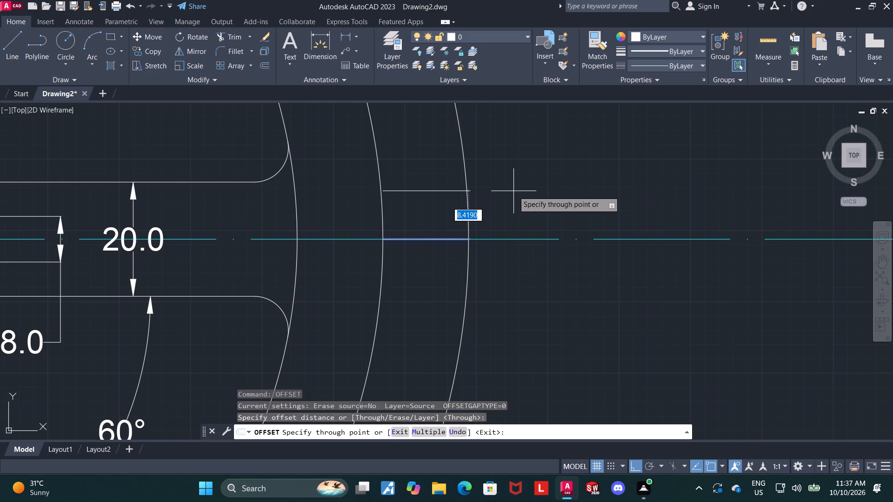
key("5")
key("Return")
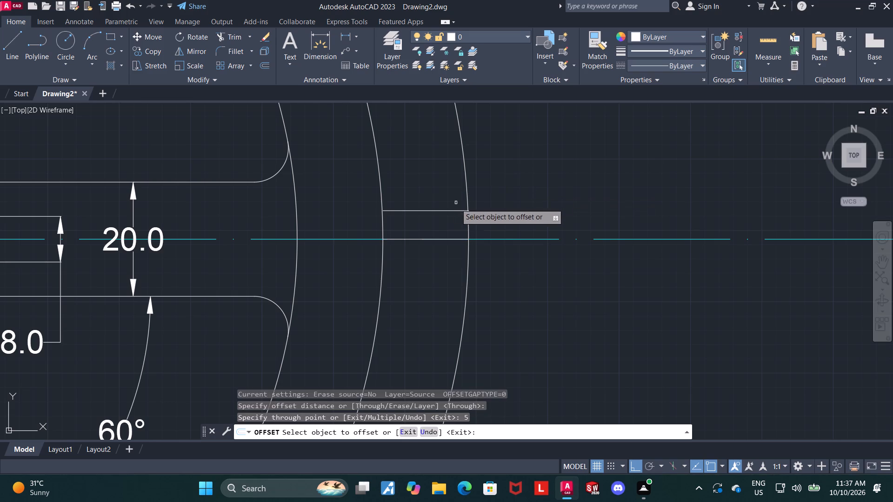
left_click(437, 238)
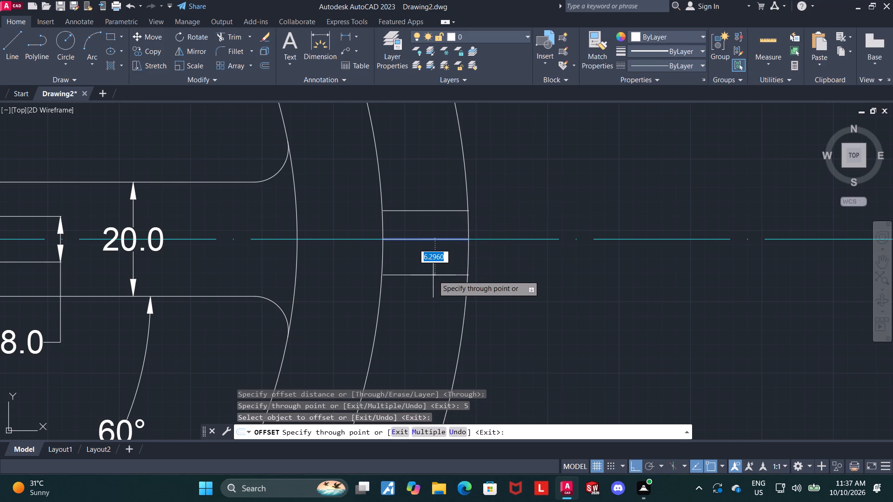
key("5")
key("Return")
key("Escape")
key("Escape")
key("Escape")
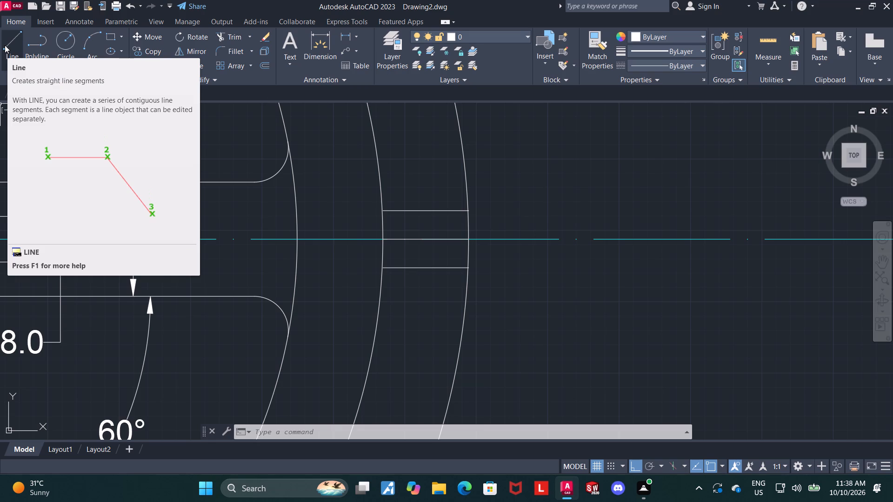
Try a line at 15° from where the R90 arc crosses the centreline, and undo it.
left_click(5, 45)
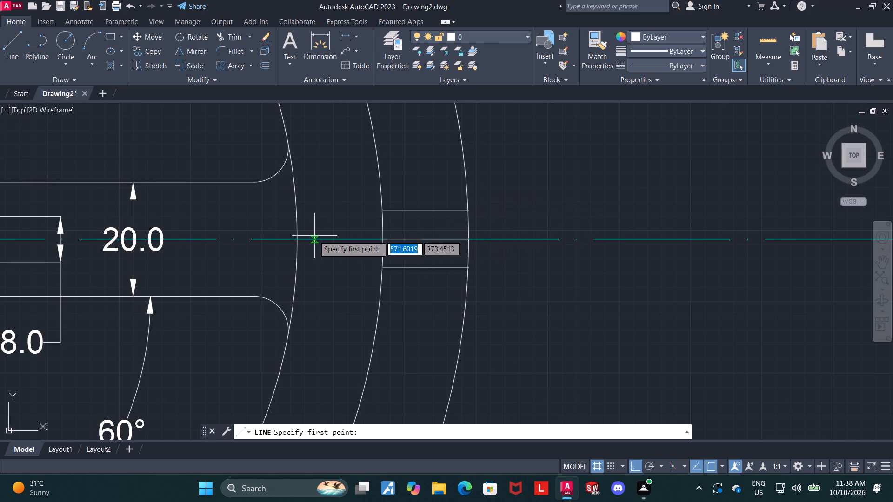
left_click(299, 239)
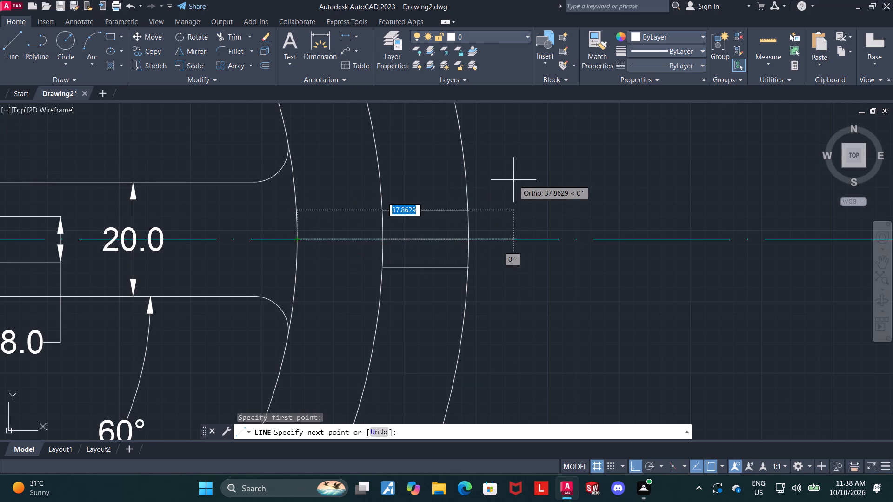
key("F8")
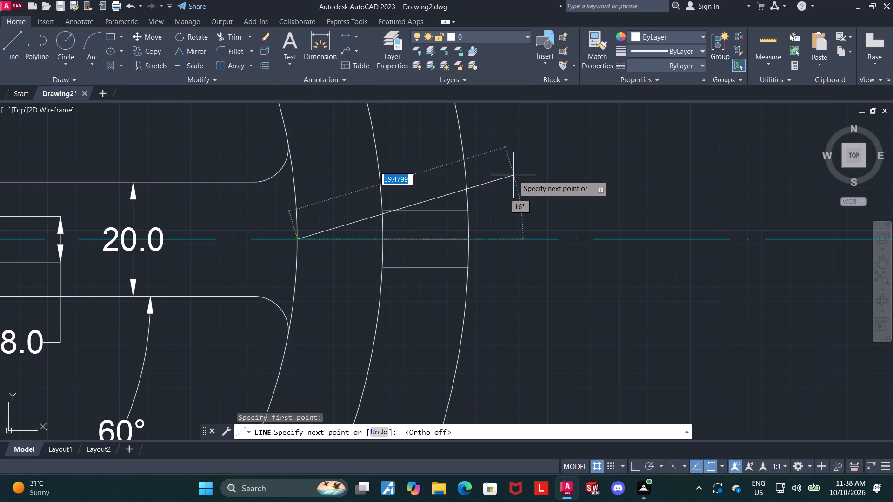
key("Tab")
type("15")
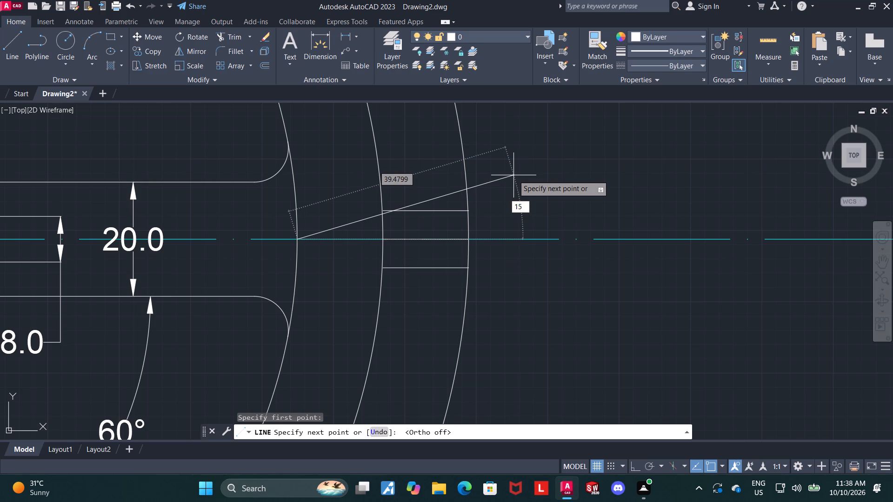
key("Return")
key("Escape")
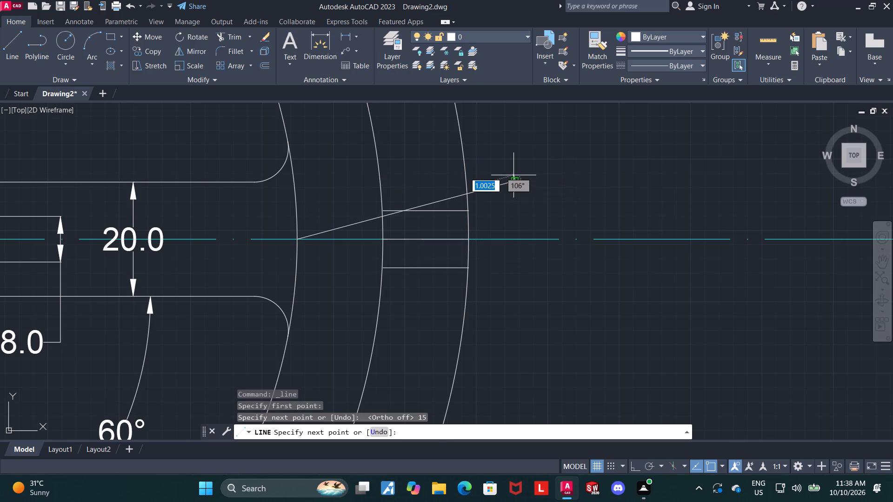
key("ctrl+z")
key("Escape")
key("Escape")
Extend the inner ends of both offset horizontal lines to the radius-105 arc.
scroll(445, 216, "up", 2)
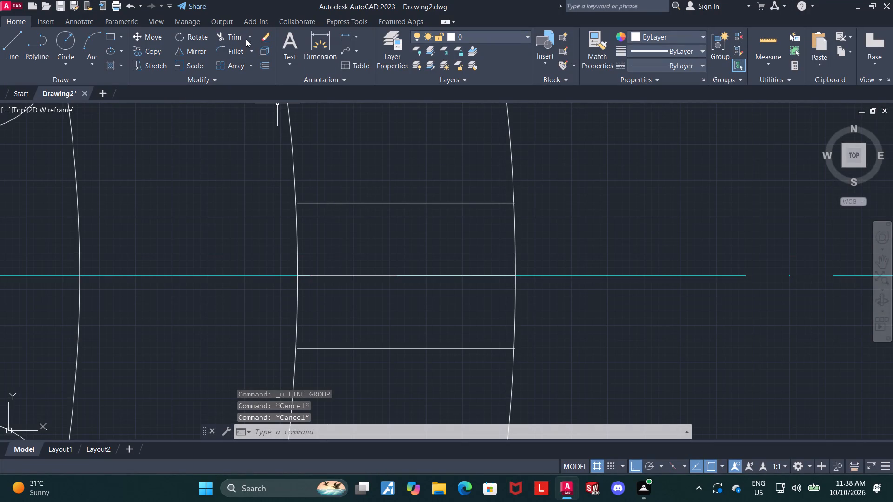
left_click(247, 39)
left_click(253, 72)
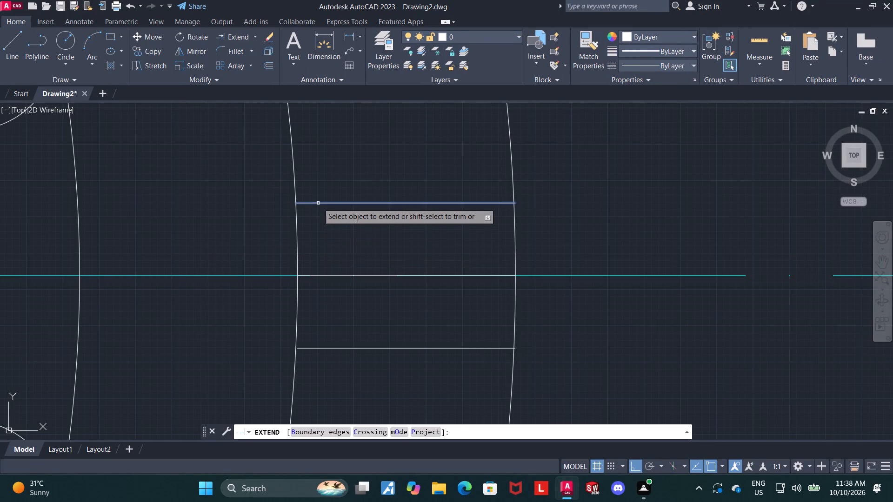
left_click(318, 203)
left_click(316, 349)
key("Escape")
key("Escape")
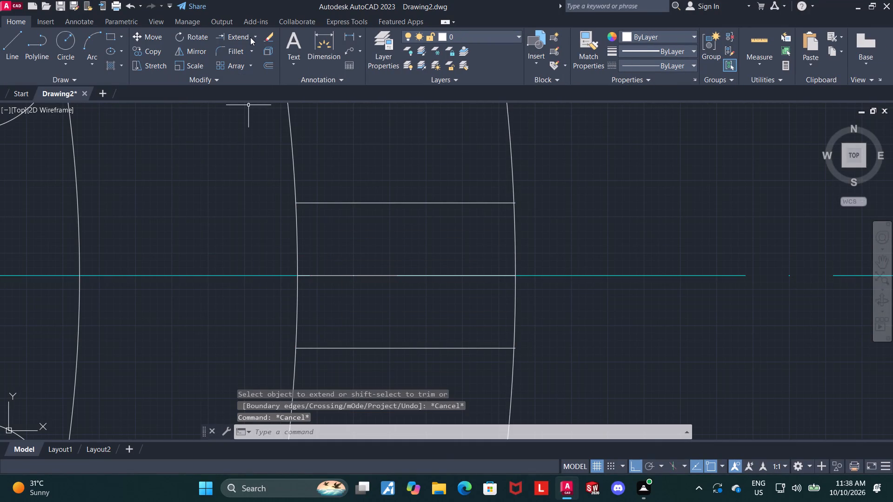
Trim the ends of both offset horizontal lines that overshoot the R120 outer arc.
left_click(254, 36)
left_click(246, 76)
left_click(255, 40)
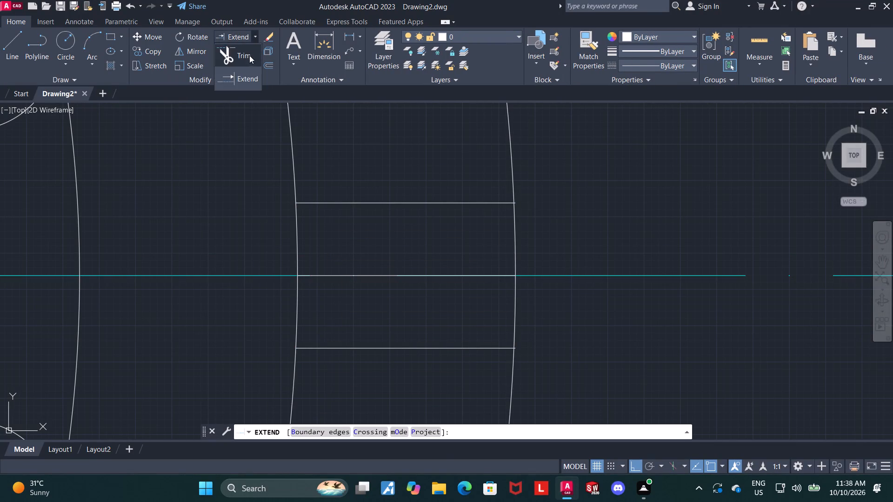
left_click(248, 58)
scroll(510, 207, "up", 2)
left_click(519, 194)
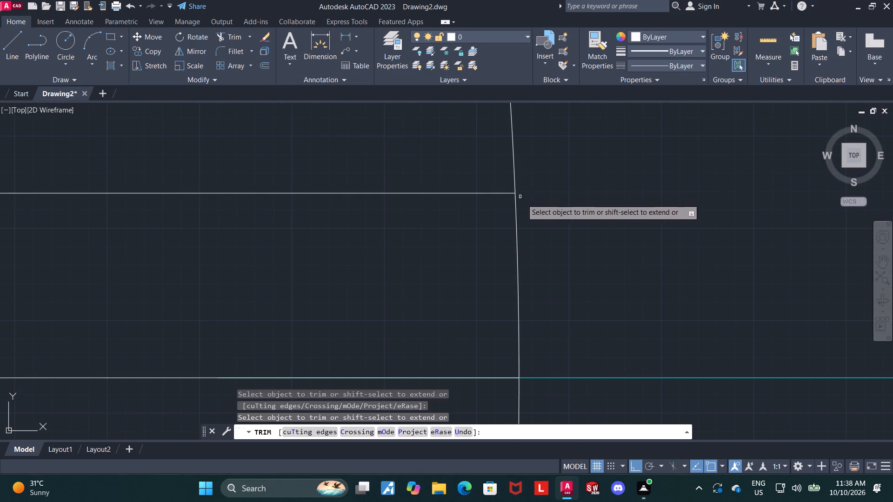
scroll(554, 221, "down", 3)
scroll(550, 312, "up", 3)
left_click(526, 297)
scroll(527, 296, "down", 3)
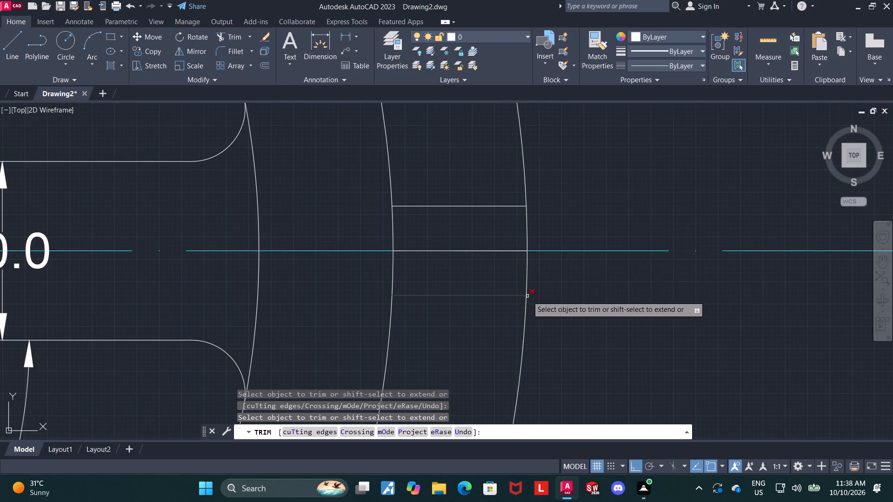
scroll(513, 231, "down", 1)
key("Escape")
key("Escape")
Draw a line about 22 long, rising outward at 15°, from the upper offset line's end on the radius-105 arc.
left_click(6, 46)
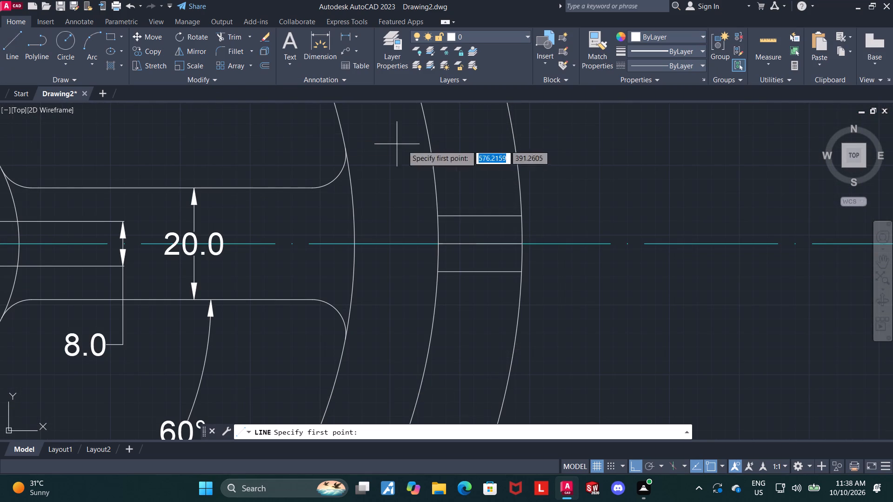
scroll(434, 188, "up", 2)
left_click(439, 257)
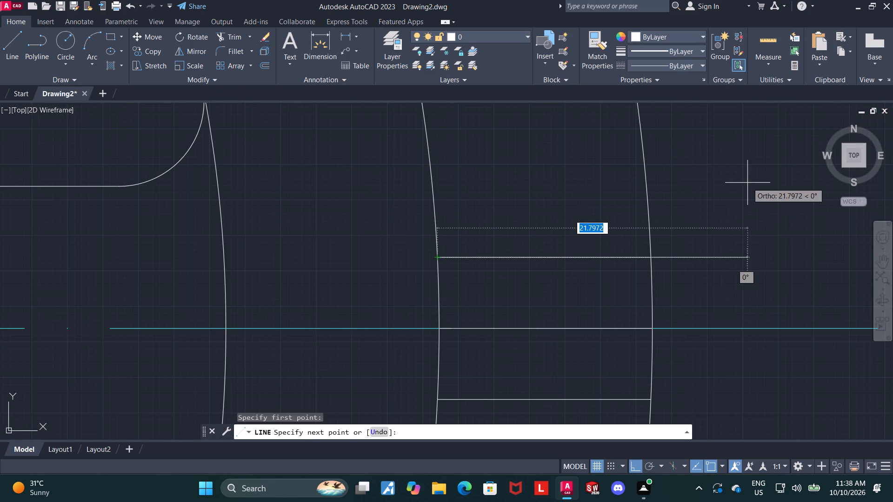
key("F8")
scroll(726, 214, "down", 1)
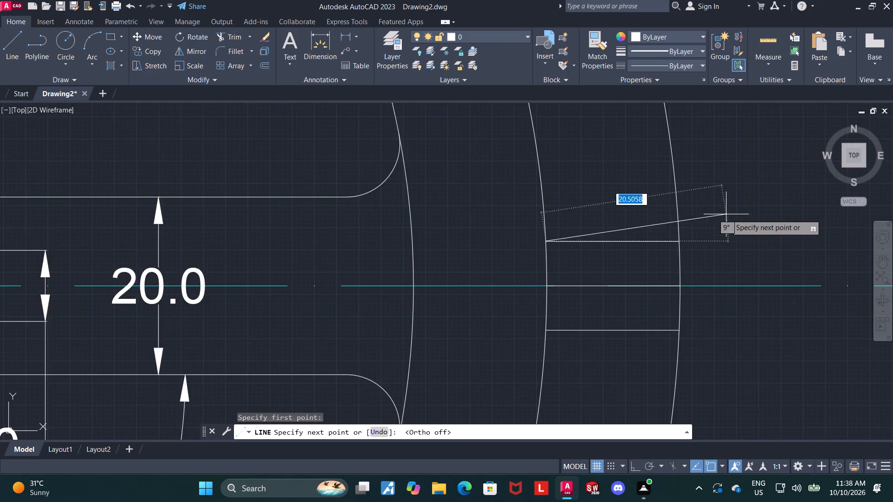
scroll(725, 223, "down", 1)
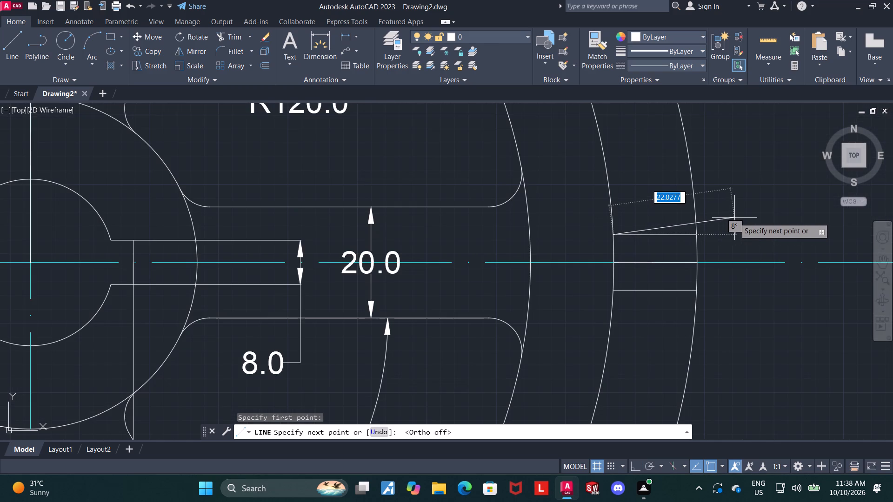
key("Tab")
key("1")
key("5")
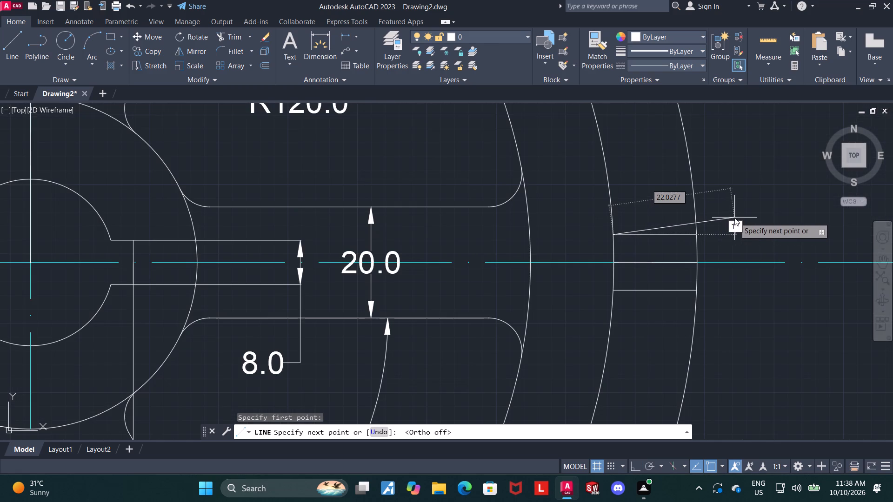
key("Return")
key("Escape")
Draw a line about 26 long, descending outward at 15°, from the lower offset line's end on the radius-105 arc.
scroll(736, 226, "down", 2)
middle_click_drag(736, 227, 525, 183)
scroll(497, 169, "up", 1)
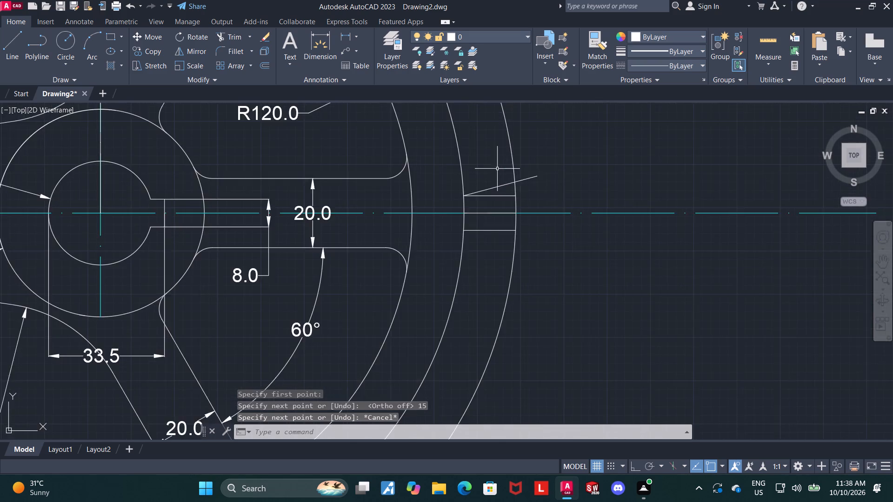
scroll(495, 167, "up", 1)
left_click(3, 38)
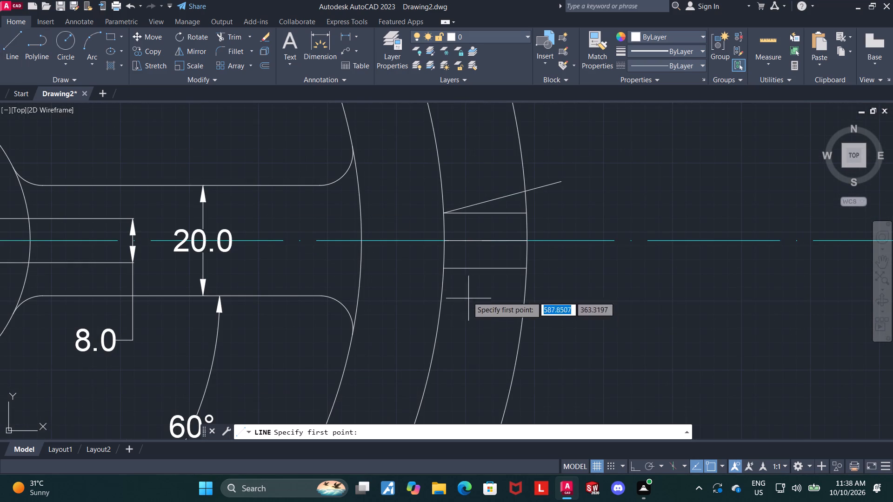
scroll(462, 284, "up", 1)
left_click(431, 256)
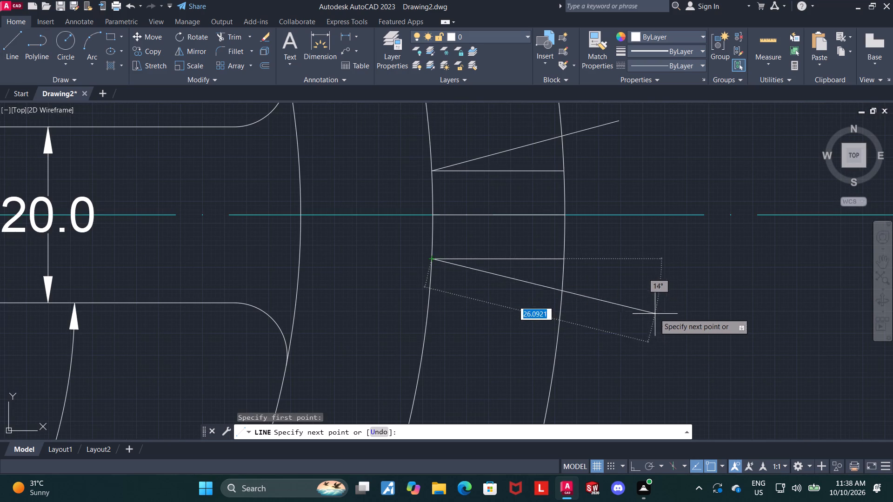
key("Tab")
type("15")
key("Return")
key("Escape")
key("Escape")
key("Escape")
Trim away the two horizontal offset lines between the radius-105 and R120 arcs.
left_click(229, 40)
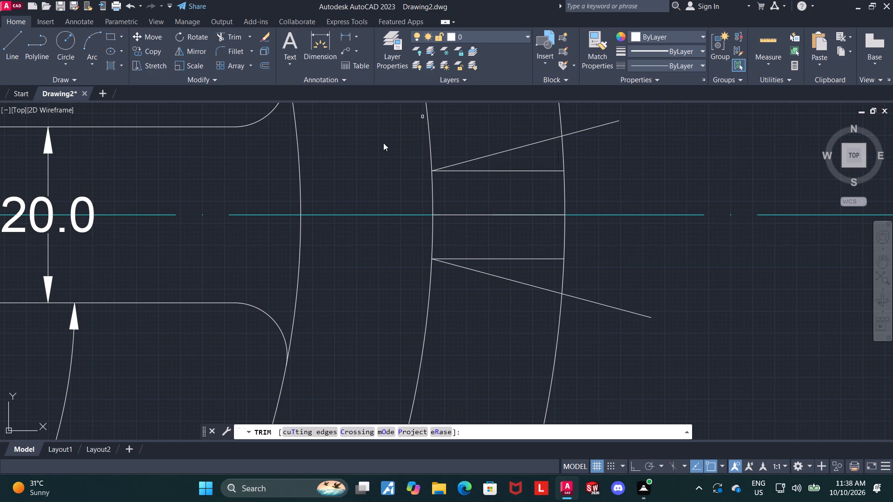
left_click(548, 171)
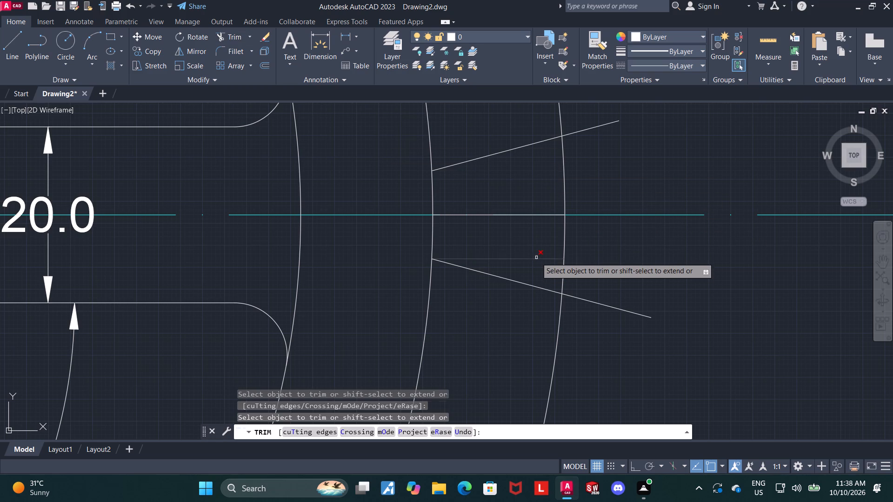
left_click(536, 258)
key("Escape")
key("Escape")
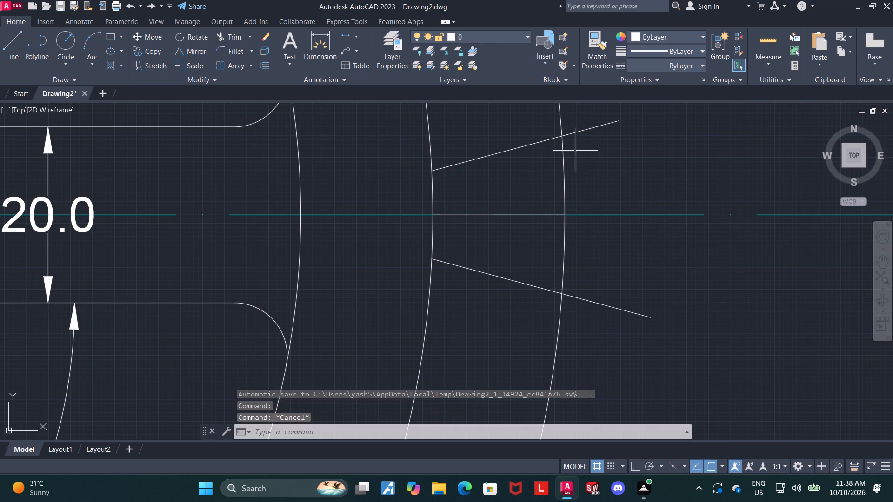
Trim the slanted lines beyond the R120 arc and remove the arc between them to open the slot.
left_click(226, 31)
left_click(587, 128)
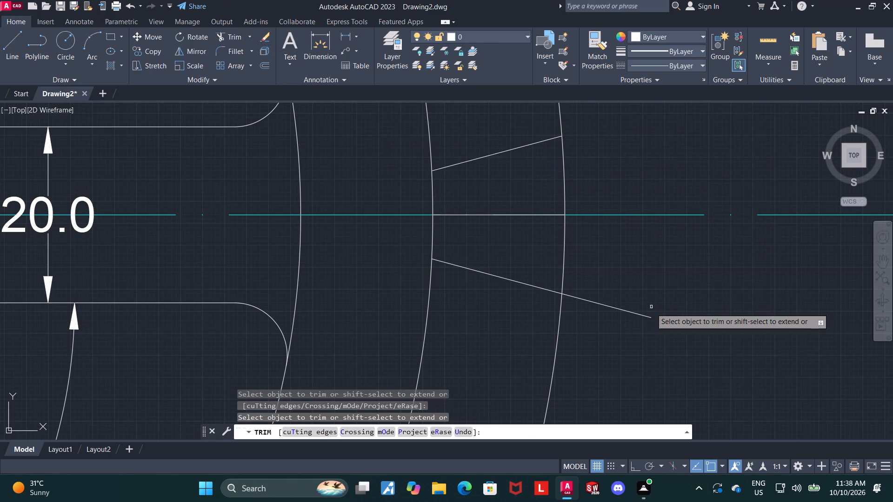
left_click(628, 311)
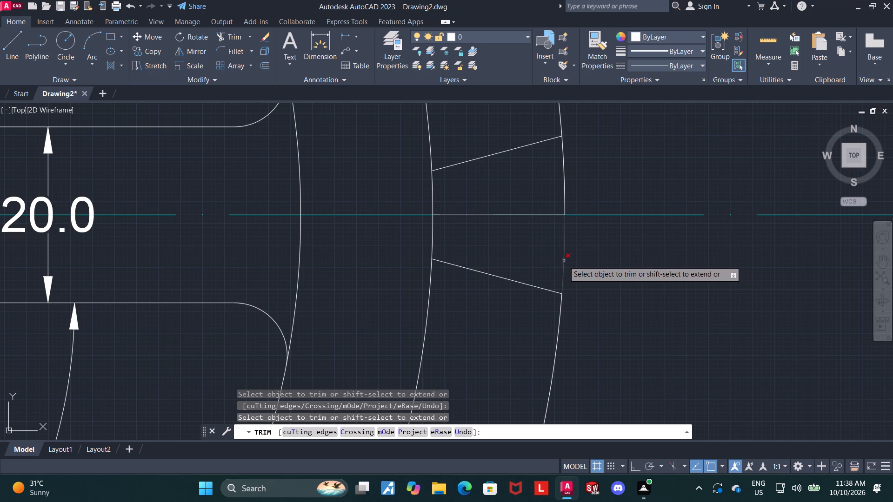
left_click(563, 261)
left_click(564, 190)
scroll(611, 210, "down", 2)
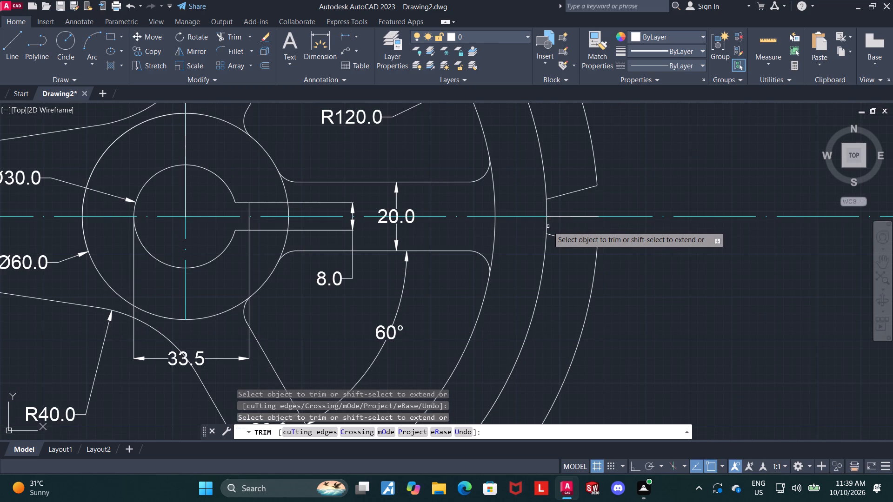
key("Escape")
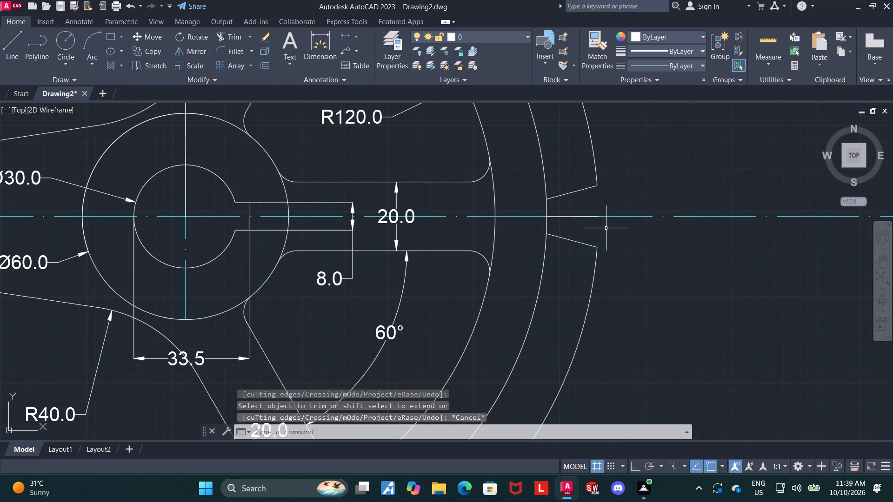
scroll(633, 299, "down", 1)
key("Escape")
key("Escape")
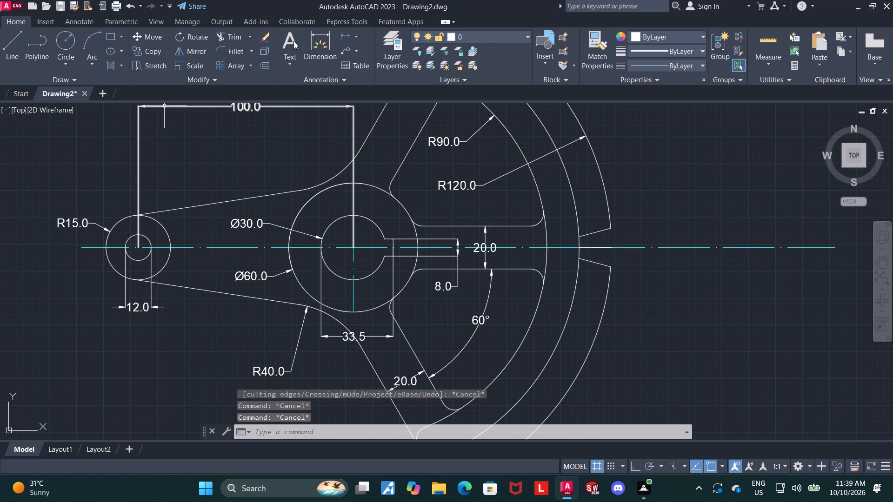
Add an angular dimension between the slot's two slanted sides, placed outside the rim.
left_click(313, 40)
scroll(604, 235, "up", 2)
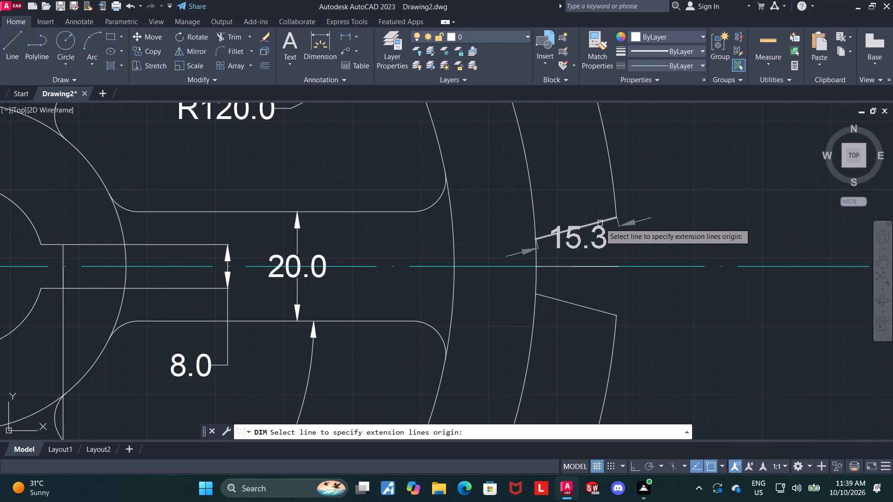
left_click(600, 223)
left_click(584, 309)
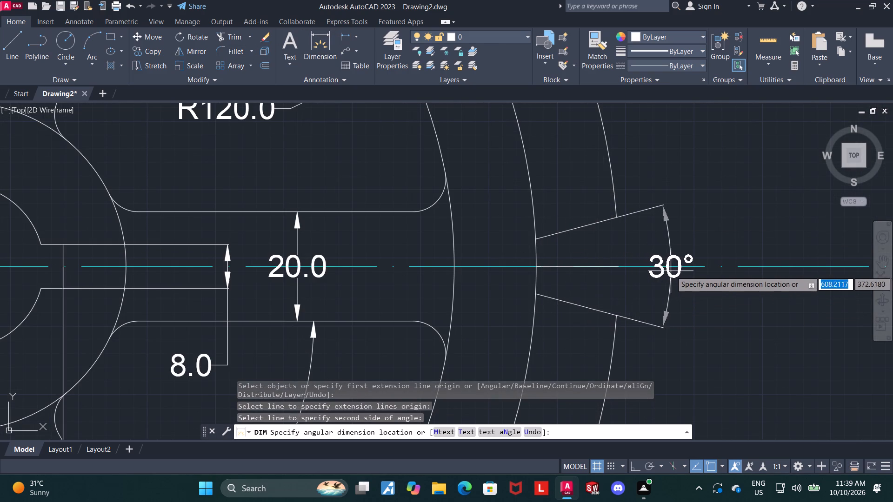
left_click(721, 254)
key("Escape")
key("Escape")
key("Escape")
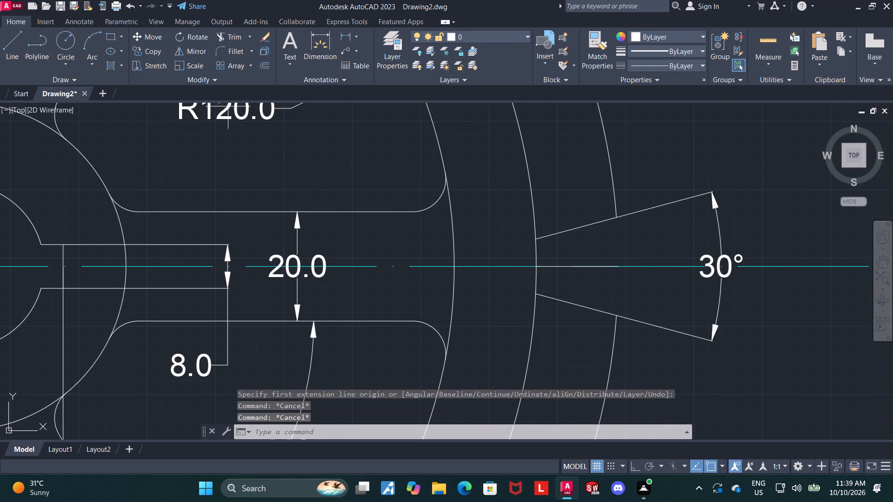
Add a vertical dimension for the slot's inner width between the slanted sides' ends on the radius-105 arc.
left_click(321, 44)
left_click(538, 240)
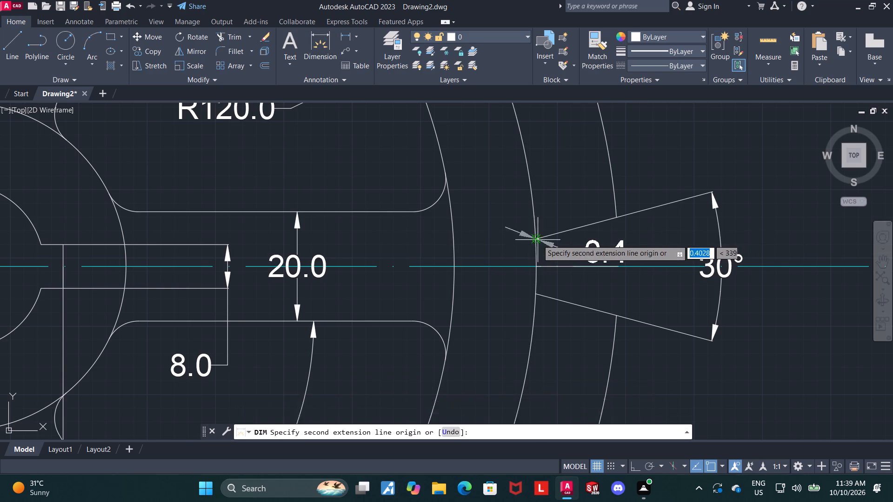
left_click(535, 292)
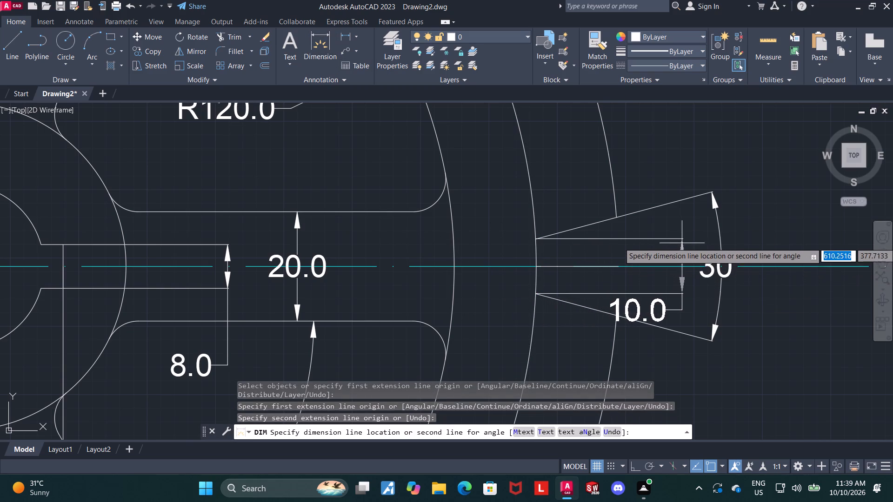
left_click(695, 228)
key("Escape")
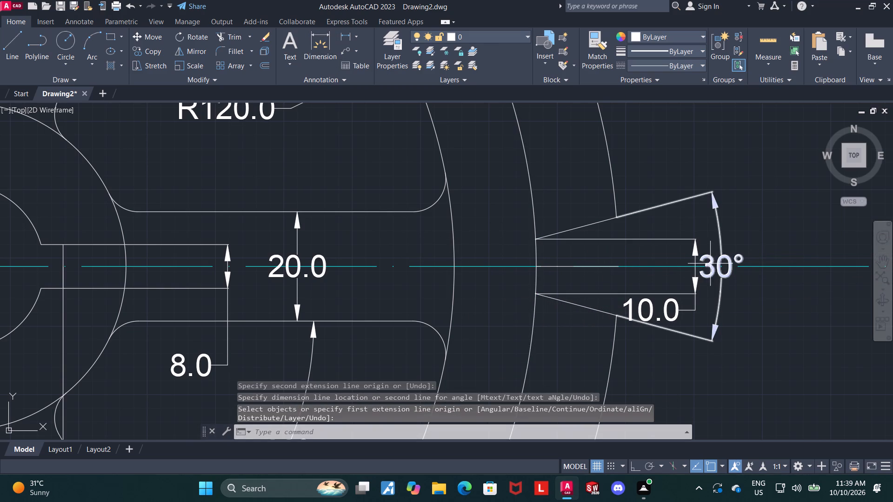
Move the slot-width dimension inward and place its text between the extension lines, near the centreline.
left_click(652, 311)
left_click(652, 310)
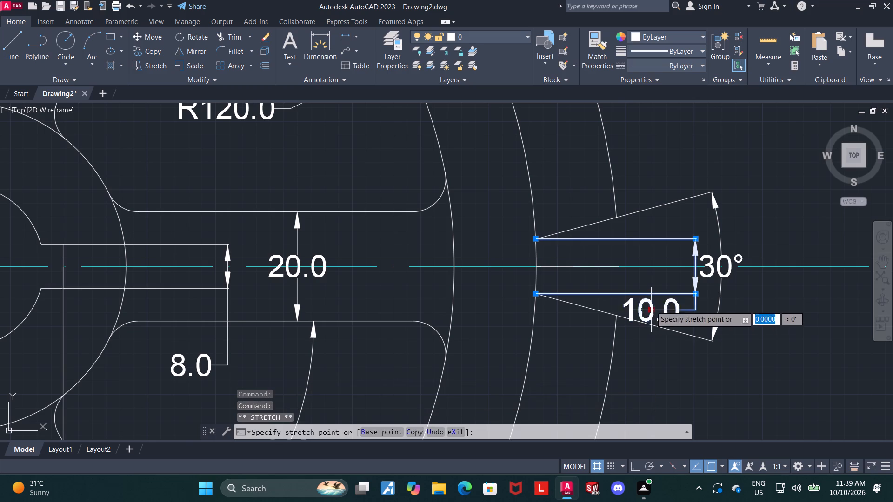
left_click(642, 272)
key("Escape")
key("Escape")
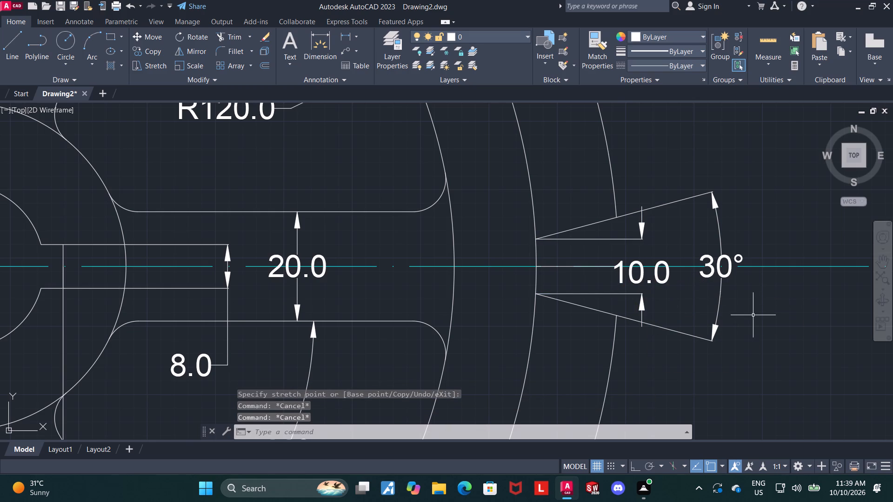
left_click(626, 271)
left_click(641, 275)
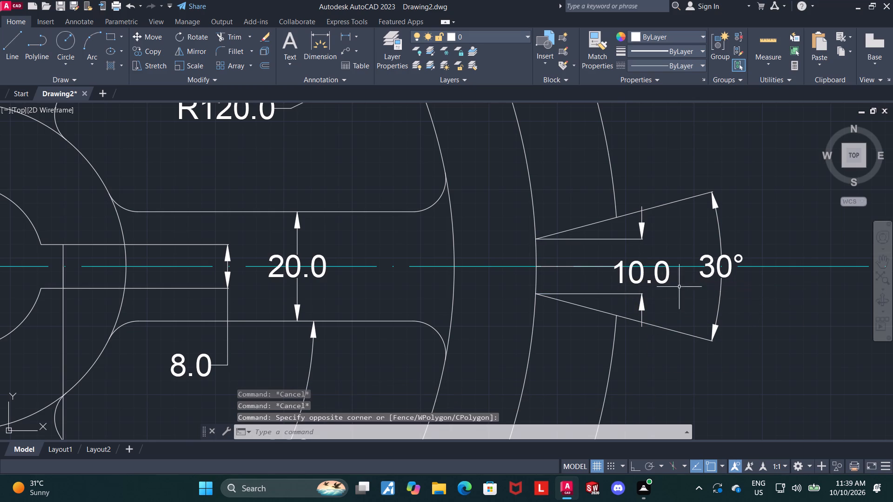
key("Escape")
Move the slot's angular dimension farther outward along the centreline, clear of the slot-width dimension.
left_click(718, 260)
scroll(730, 291, "down", 2)
scroll(732, 291, "up", 1)
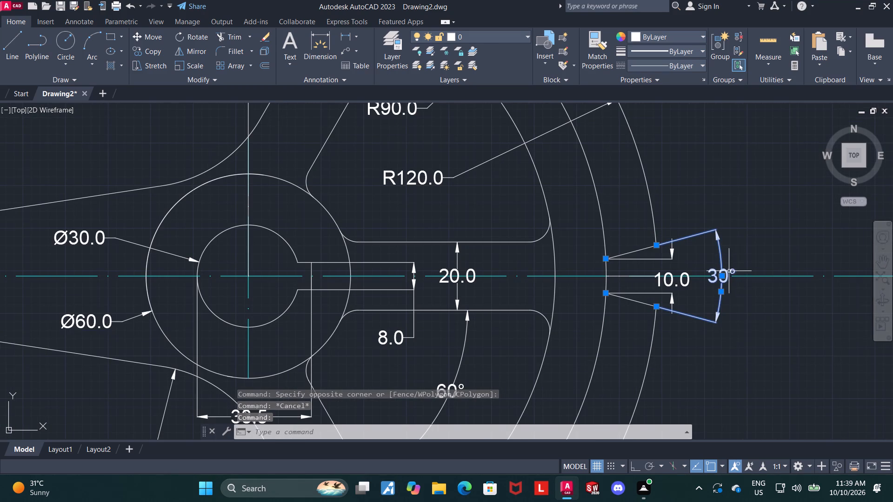
left_click(724, 278)
left_click(767, 279)
key("Escape")
Move the slot-width dimension outward along the centreline, just inside the slot's angular dimension.
left_click(678, 283)
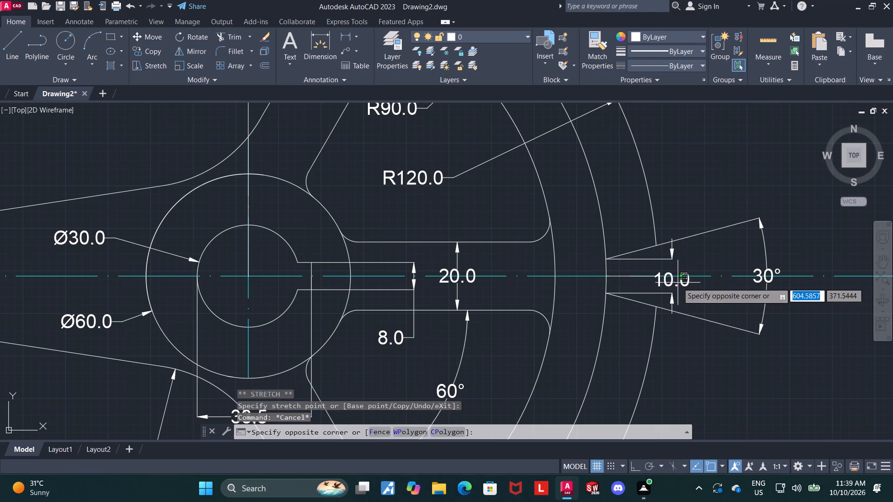
key("Escape")
left_click(671, 282)
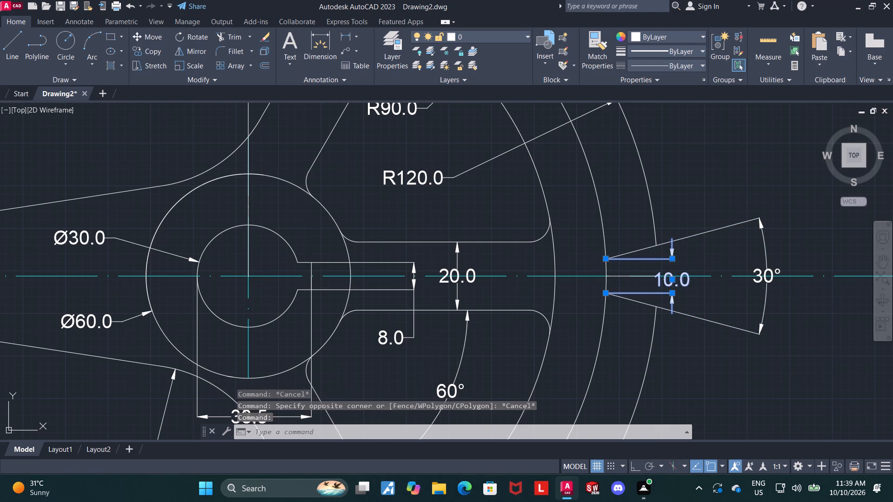
left_click(672, 280)
left_click(715, 278)
key("Escape")
Trim the radius-105 arc above and below the slot, keeping only the piece that closes the slot's inner end.
scroll(723, 314, "down", 1)
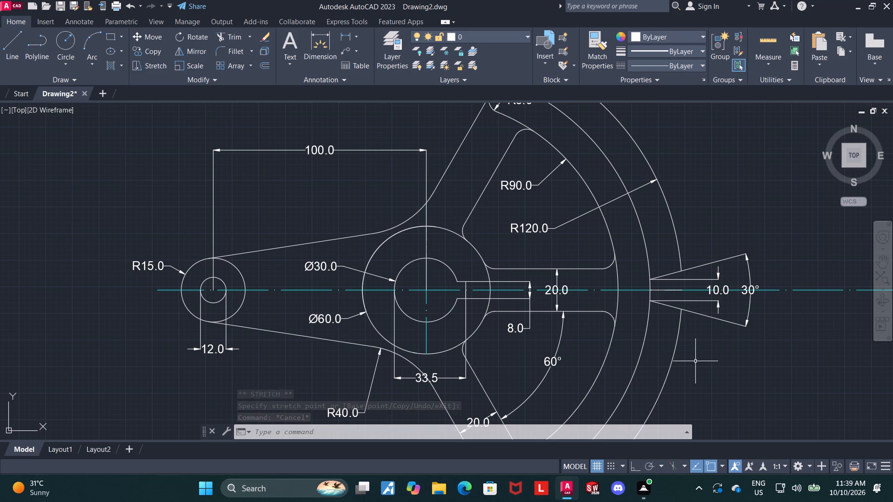
scroll(699, 362, "down", 1)
middle_click_drag(739, 367, 737, 360)
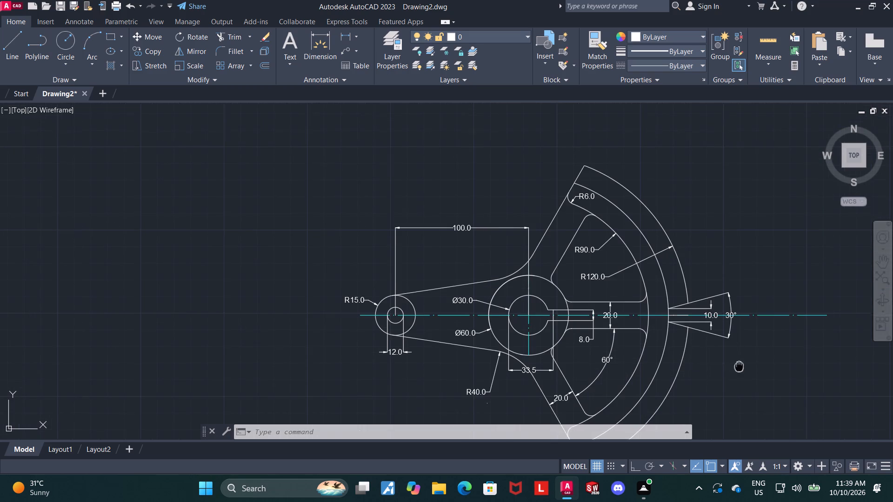
middle_click_drag(737, 360, 701, 309)
middle_click(701, 309)
scroll(683, 300, "up", 1)
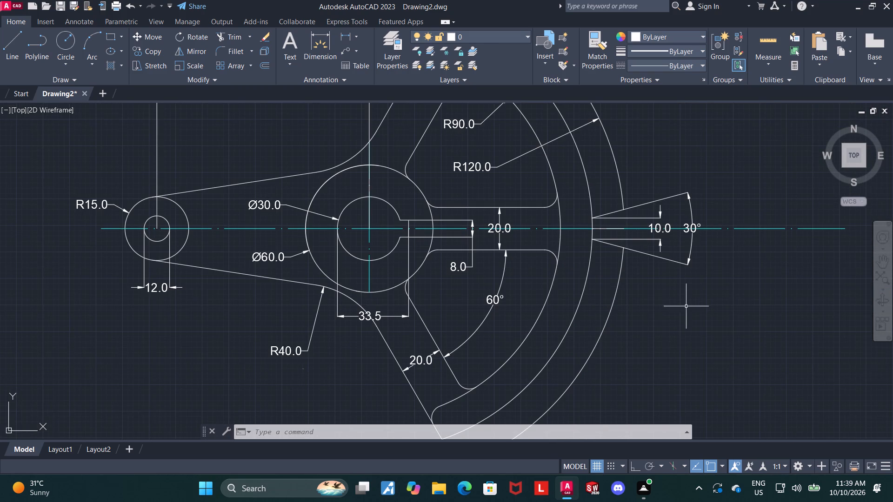
middle_click_drag(667, 340, 663, 300)
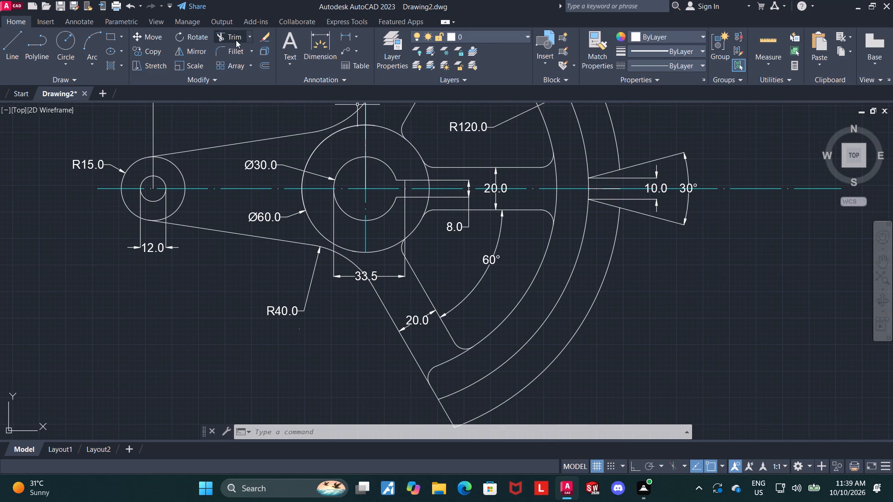
left_click(236, 40)
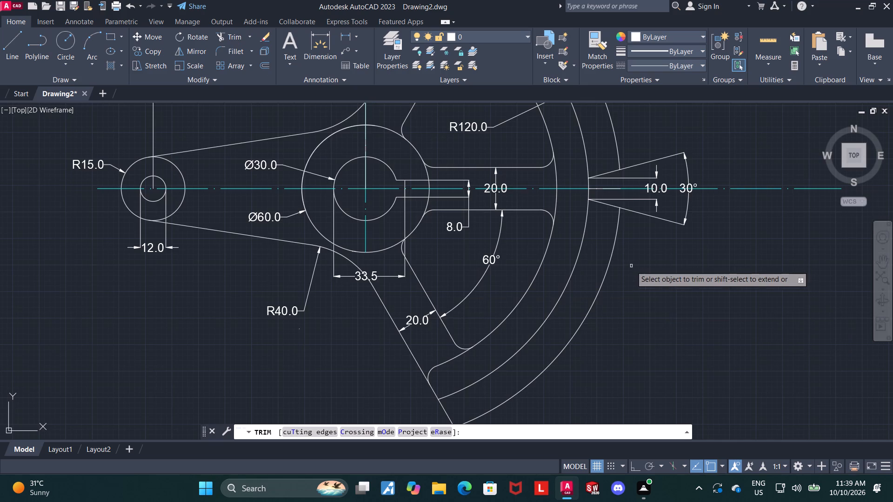
scroll(631, 266, "down", 1)
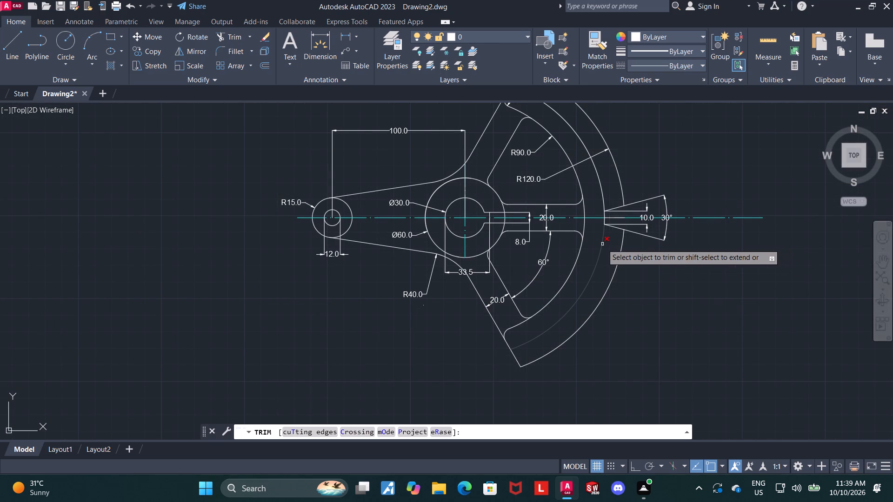
left_click(602, 244)
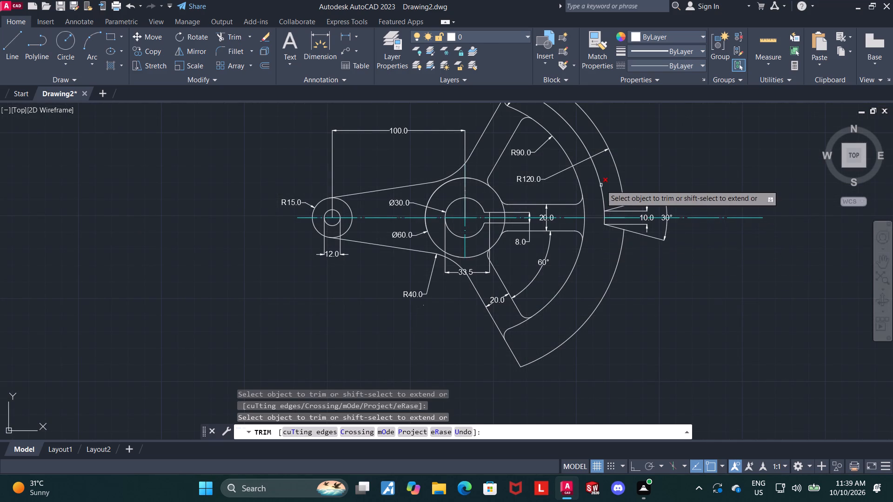
left_click(601, 185)
key("Escape")
key("Escape")
key("Escape")
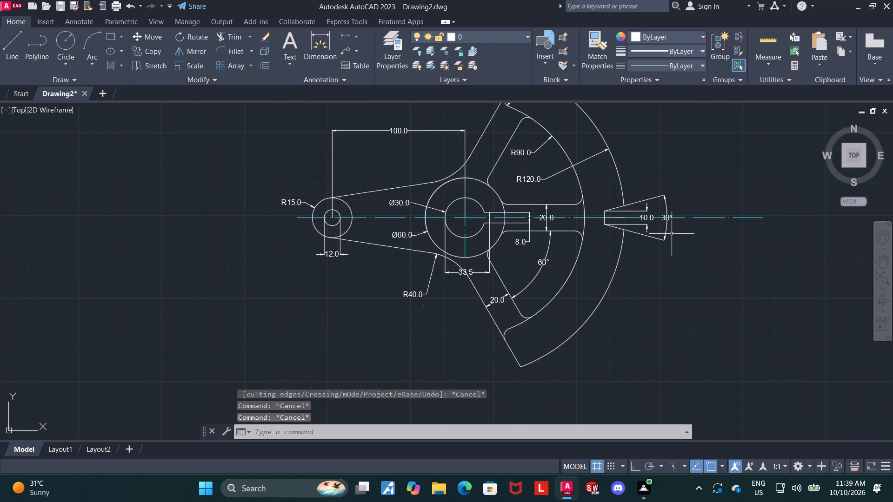
Examine the trimmed slot's inner end and the surrounding rim and dimensions.
scroll(625, 216, "up", 3)
key("Escape")
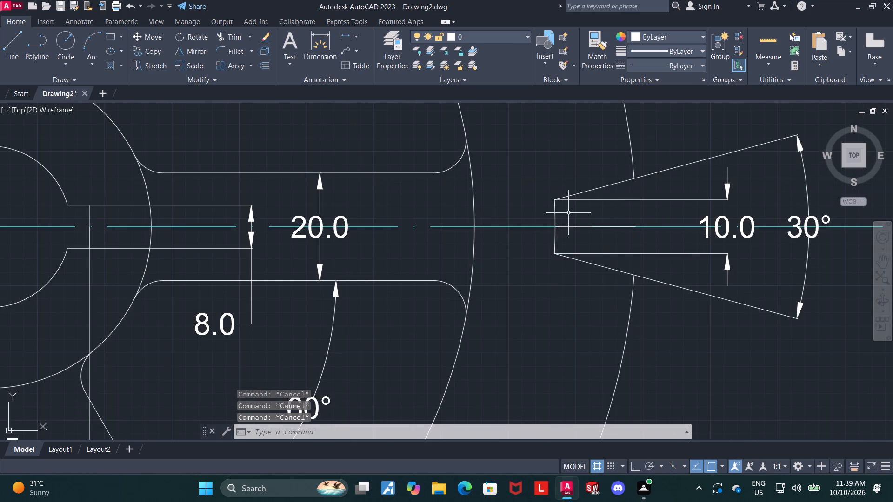
left_click(554, 208)
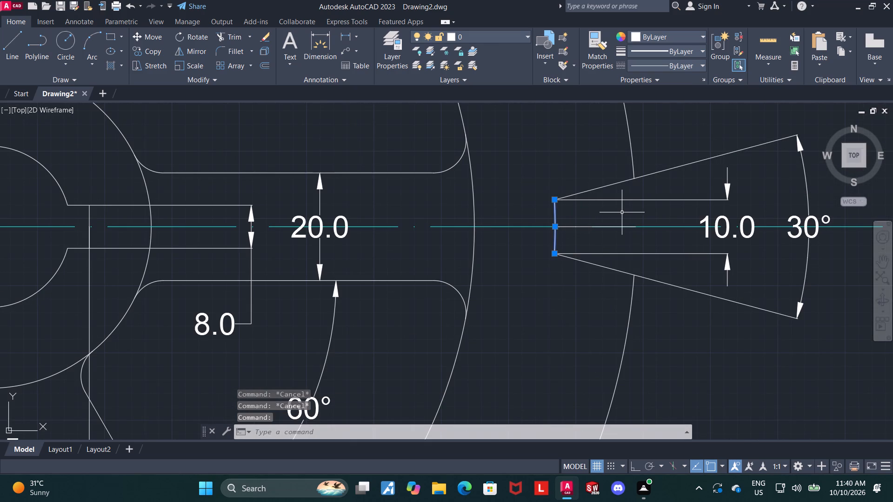
scroll(621, 212, "down", 1)
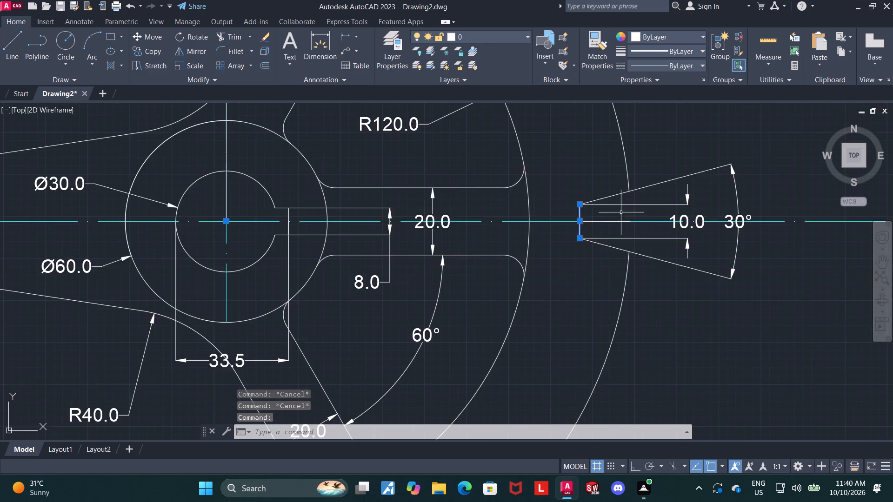
scroll(621, 212, "down", 1)
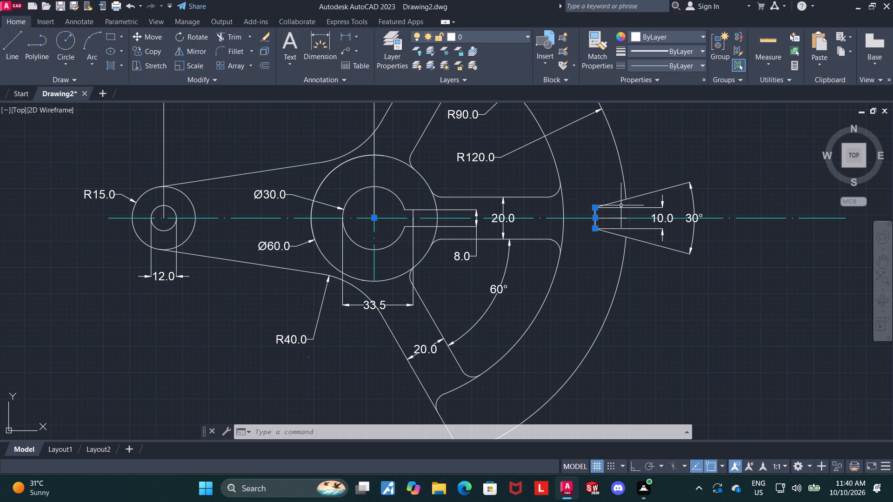
key("Escape")
key("Escape")
key("Escape")
scroll(623, 205, "down", 1)
scroll(633, 165, "up", 1)
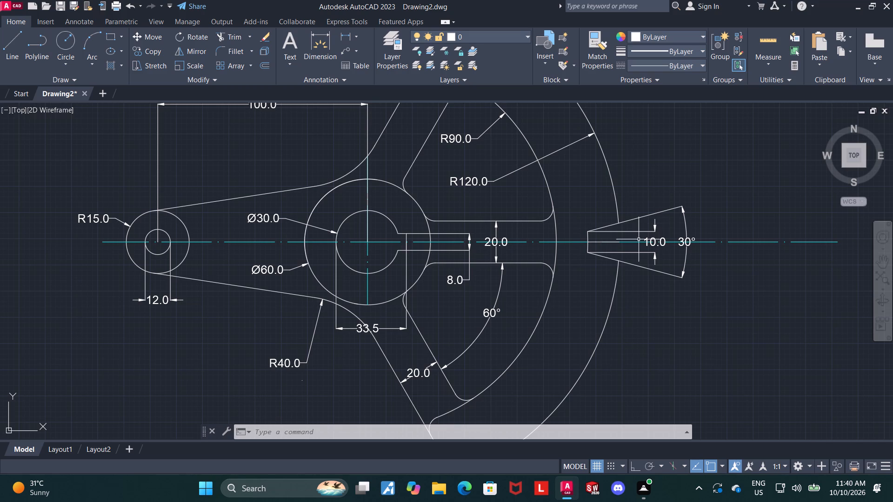
scroll(637, 237, "up", 1)
key("Escape")
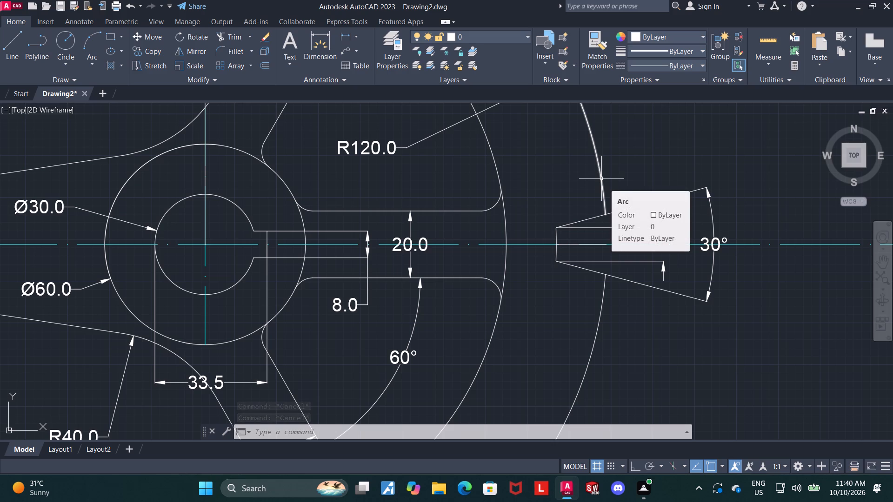
scroll(601, 178, "down", 3)
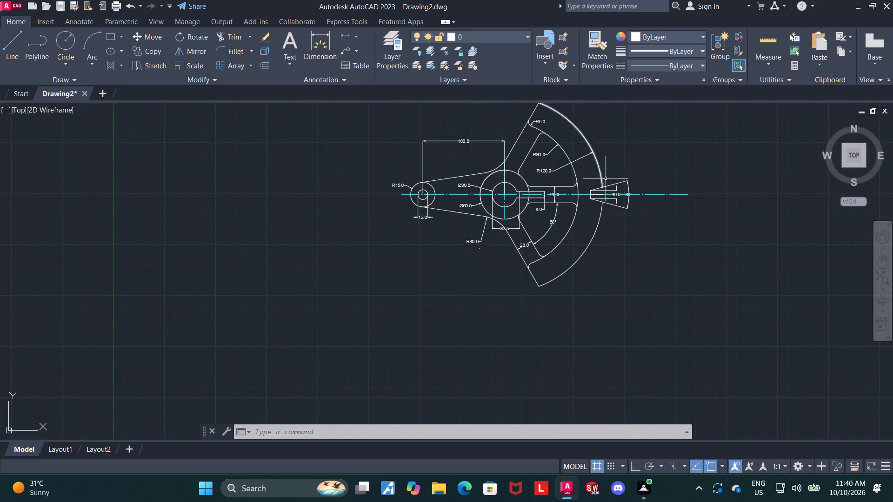
middle_click_drag(664, 166, 671, 205)
scroll(660, 217, "up", 2)
middle_click_drag(649, 209, 635, 208)
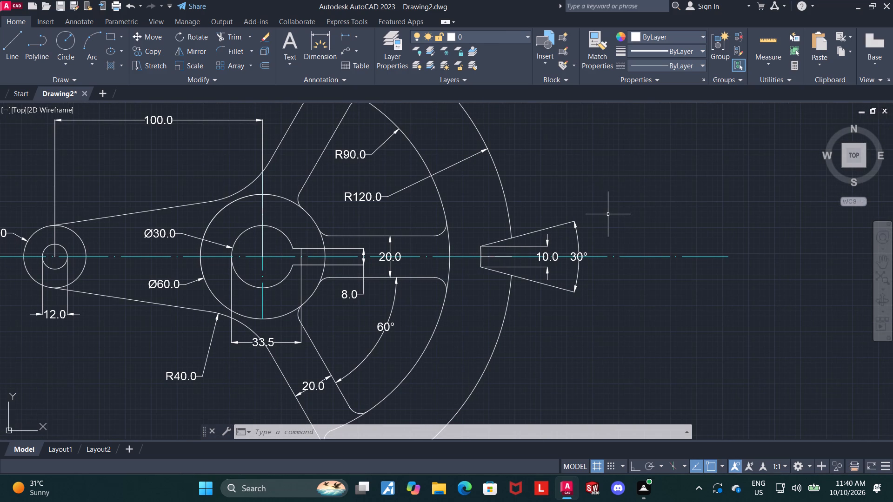
middle_click_drag(607, 251, 607, 274)
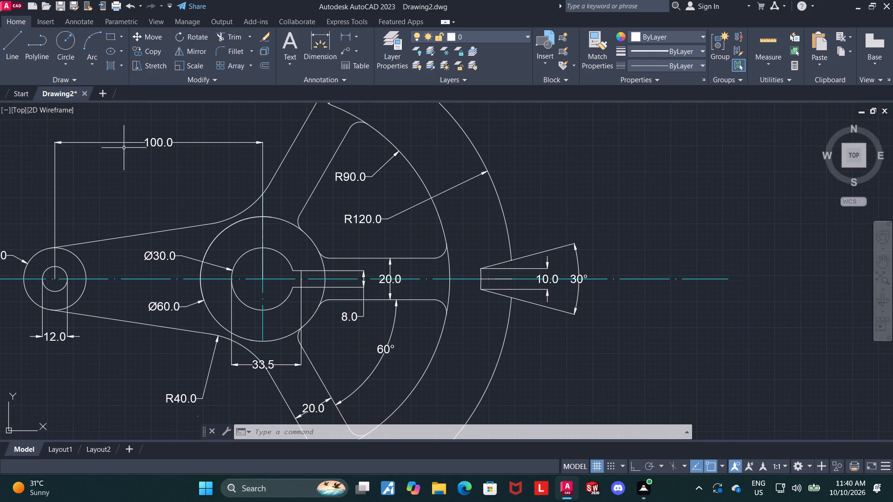
Draw a line about 192 long from the hub centre to beyond the rim, at 20° above the horizontal centreline.
left_click(5, 48)
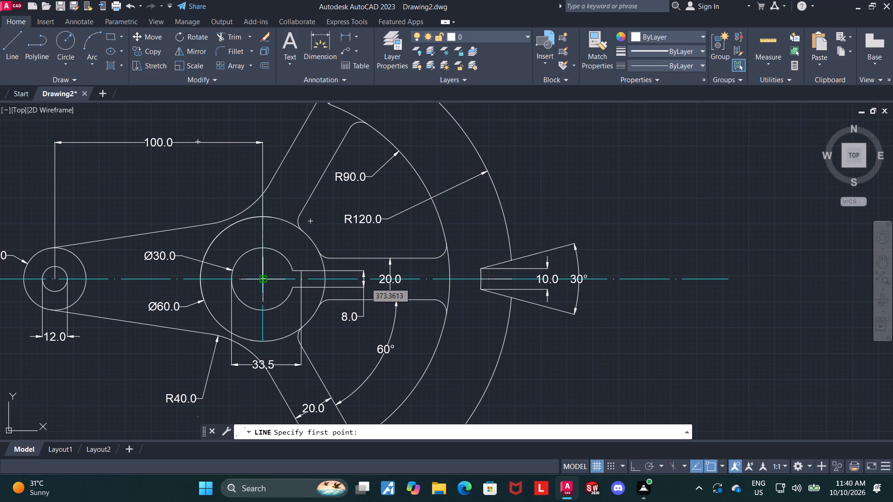
scroll(263, 283, "up", 8)
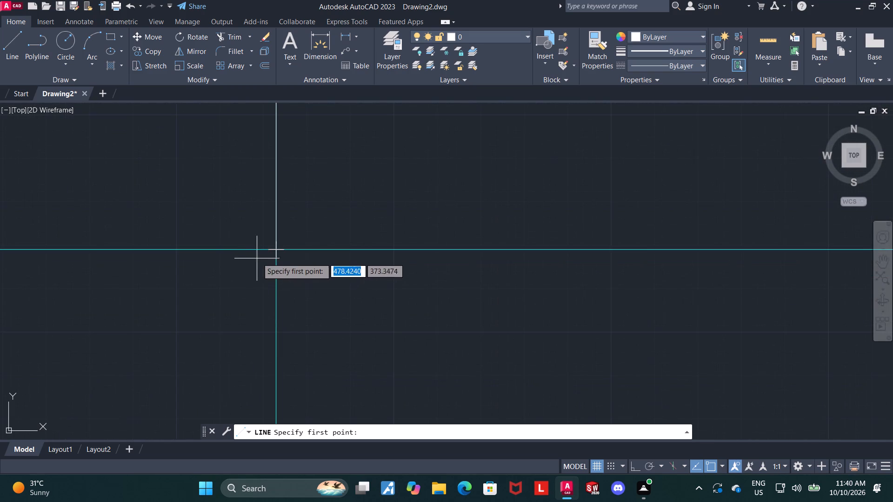
left_click(274, 251)
scroll(274, 251, "down", 6)
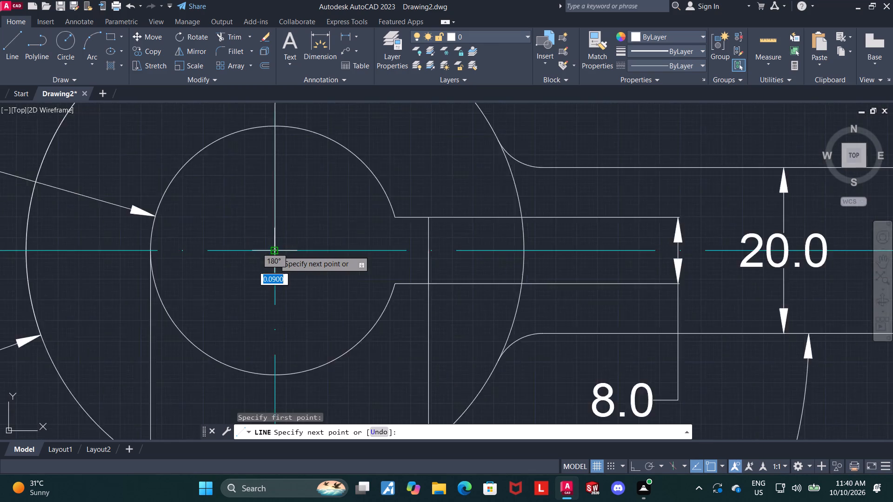
scroll(274, 251, "down", 3)
key("Tab")
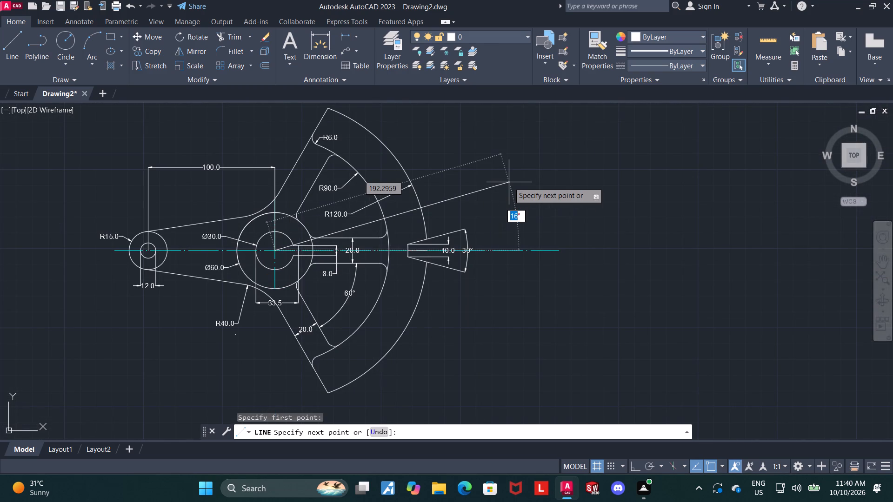
type("20")
key("Return")
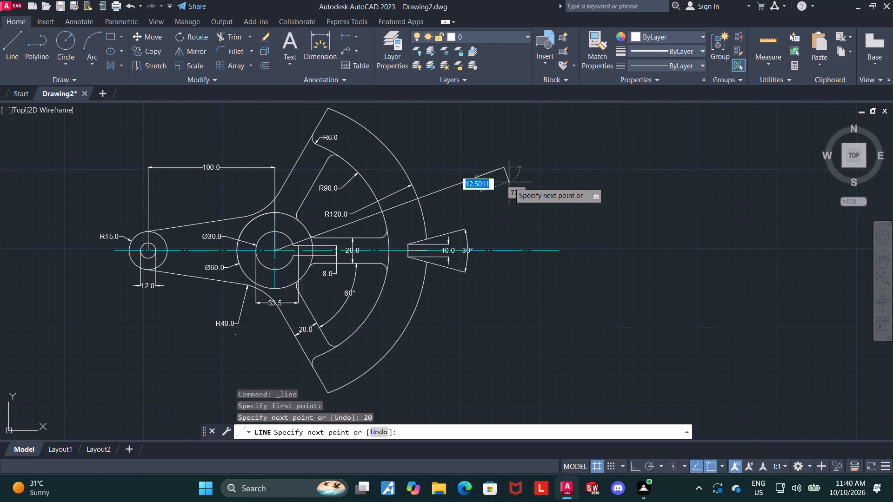
key("Escape")
key("Escape")
Give the 20° line the ACAD_ISO04W100 linetype and cyan colour.
left_click(466, 182)
left_click(678, 65)
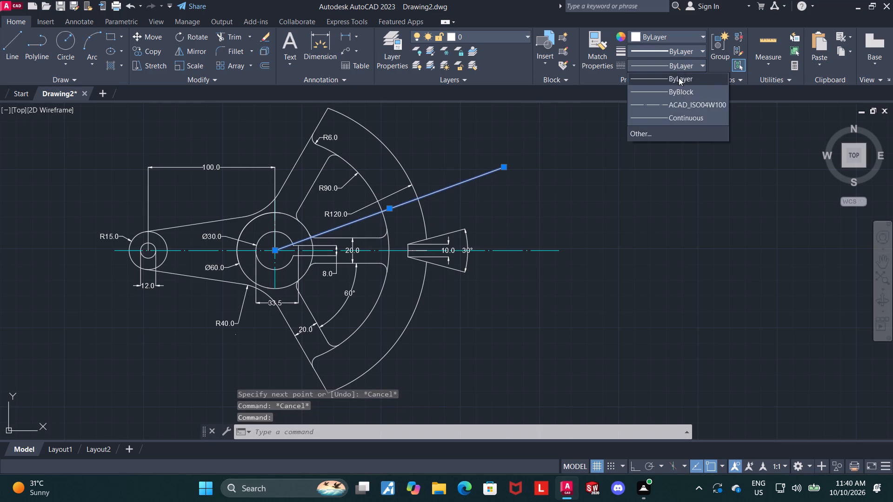
left_click(672, 107)
left_click(668, 32)
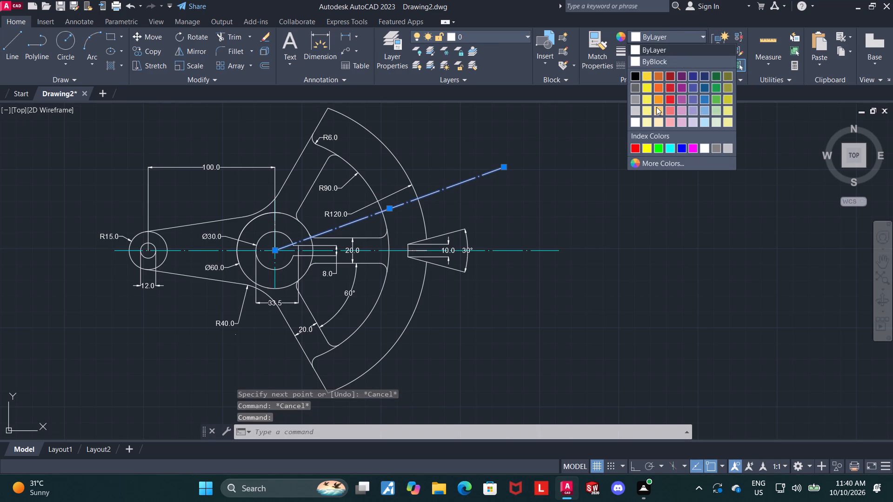
left_click(667, 153)
key("Escape")
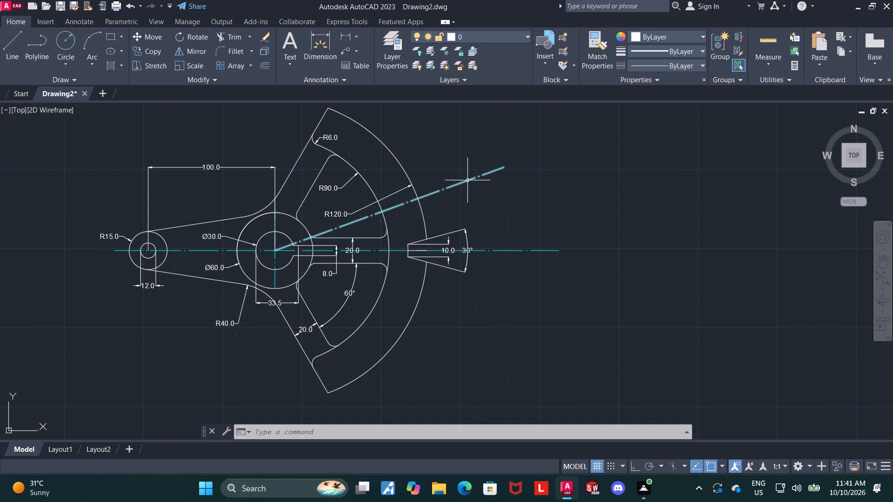
Create a polar array of the slot's inner arc and two slanted sides about the hub centre.
scroll(458, 184, "up", 1)
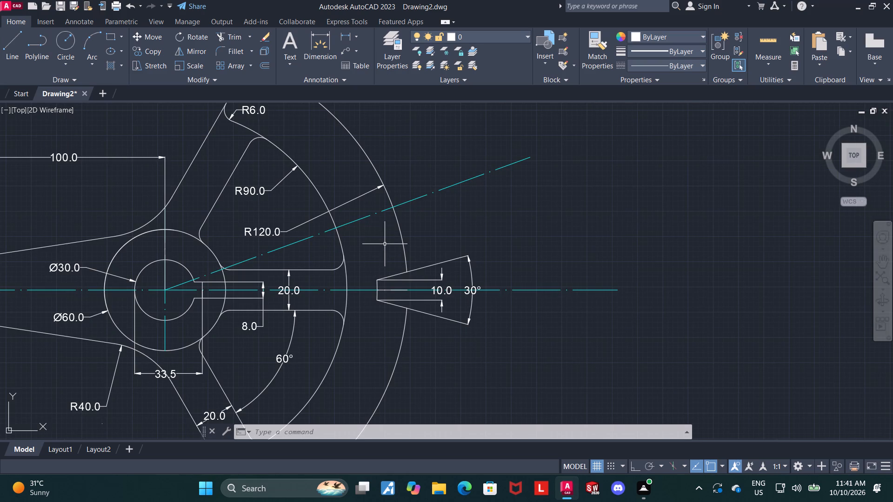
left_click(377, 287)
left_click(393, 275)
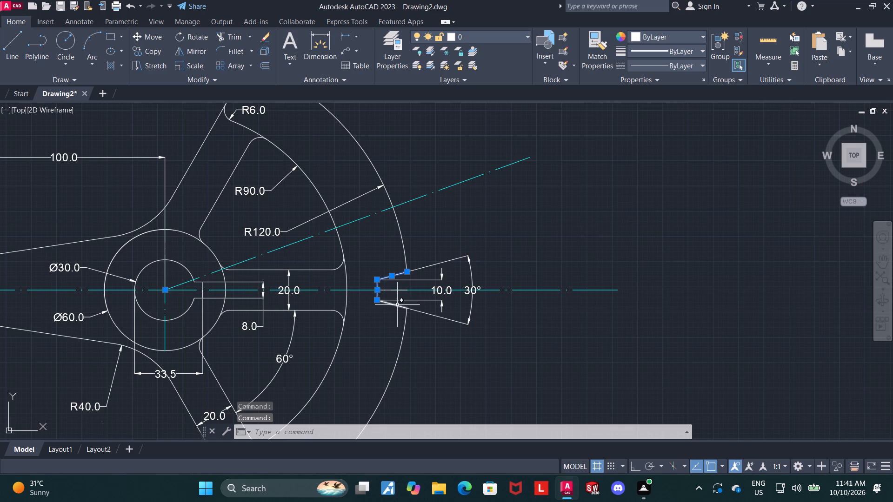
left_click(397, 304)
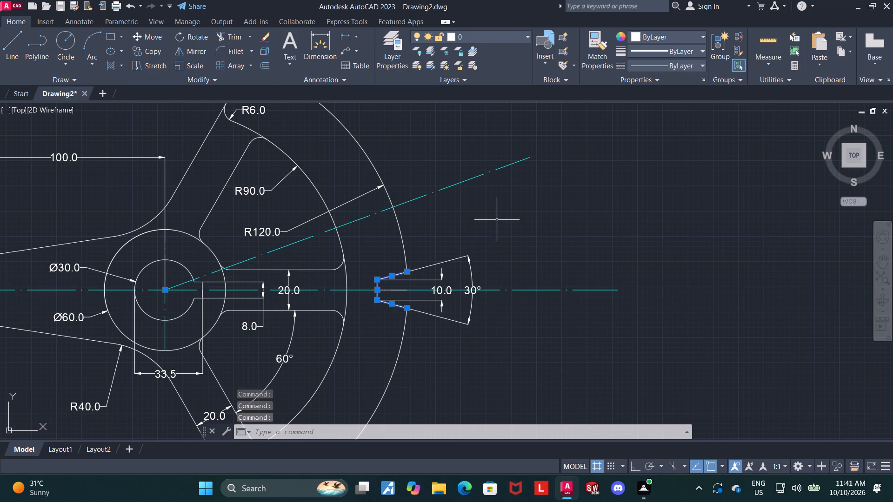
left_click(250, 66)
left_click(243, 134)
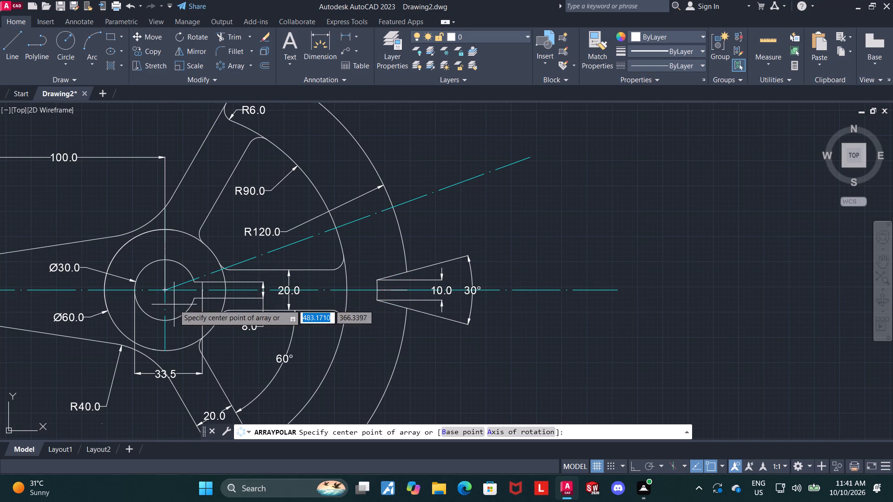
scroll(161, 293, "up", 8)
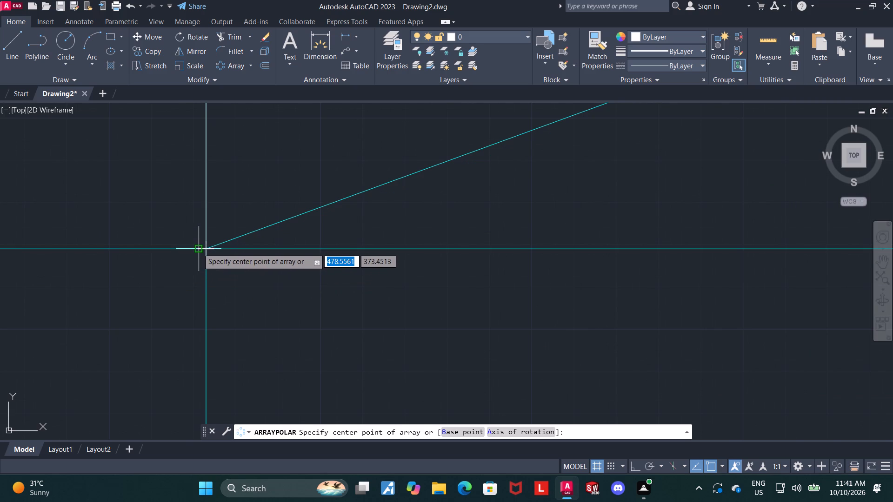
scroll(202, 248, "up", 3)
left_click(210, 248)
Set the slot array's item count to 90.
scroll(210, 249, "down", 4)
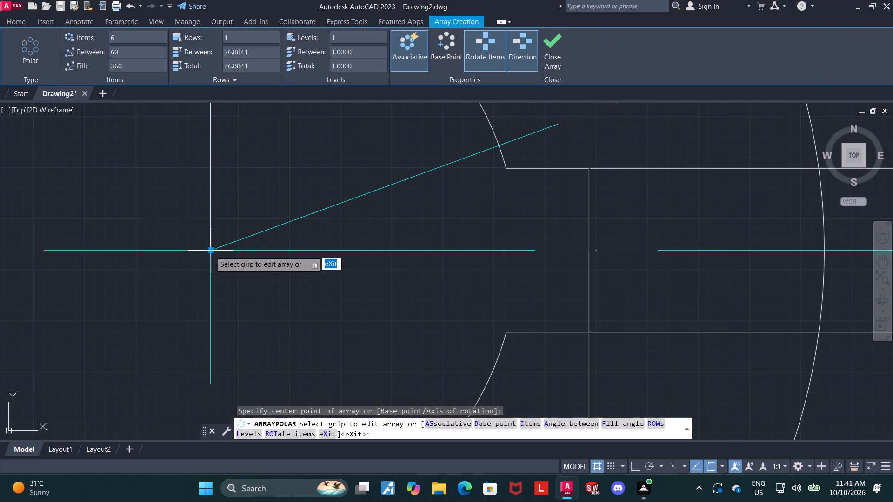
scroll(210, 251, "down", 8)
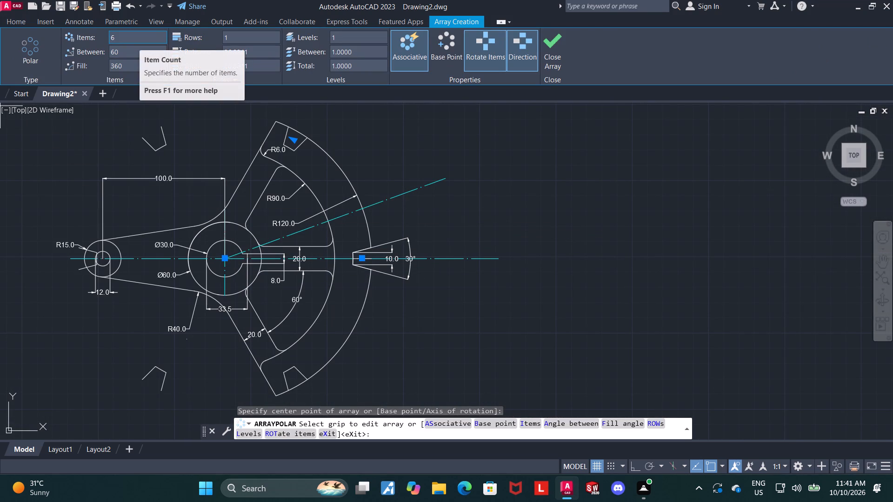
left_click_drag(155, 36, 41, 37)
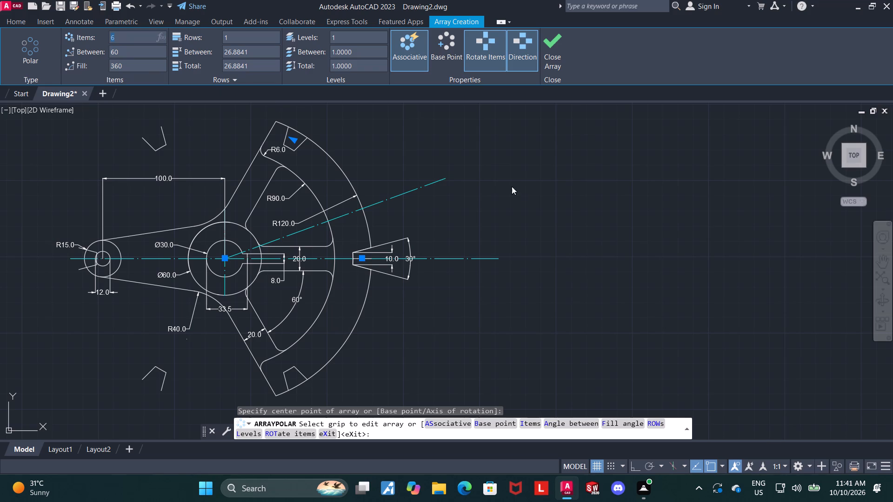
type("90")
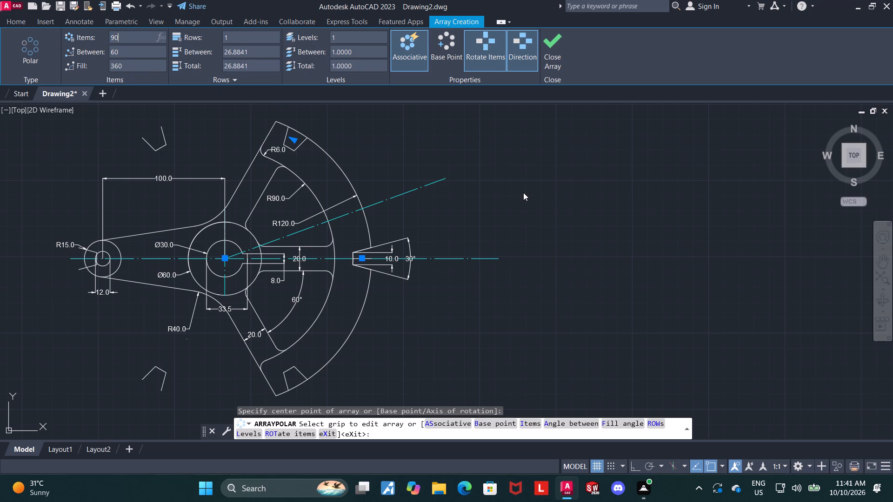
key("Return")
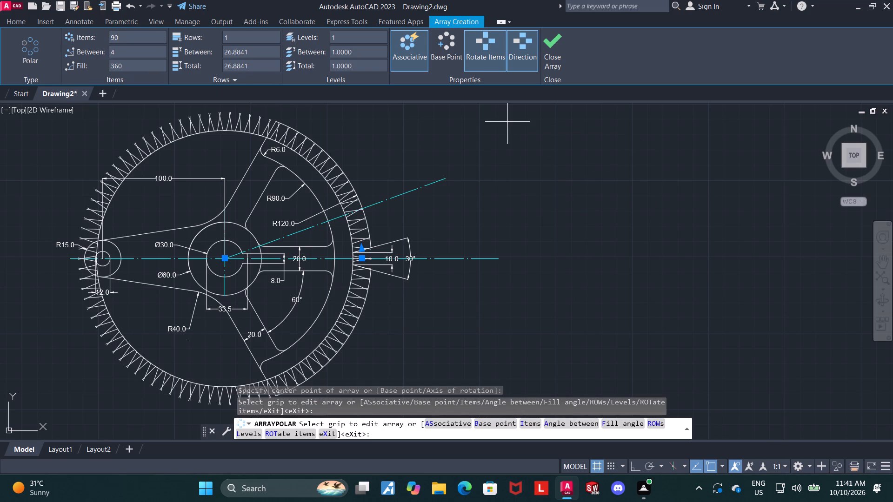
Set the slot array to 3 items with a 60° fill angle.
left_click_drag(128, 36, 67, 32)
key("3")
key("Return")
left_click_drag(135, 63, 0, 59)
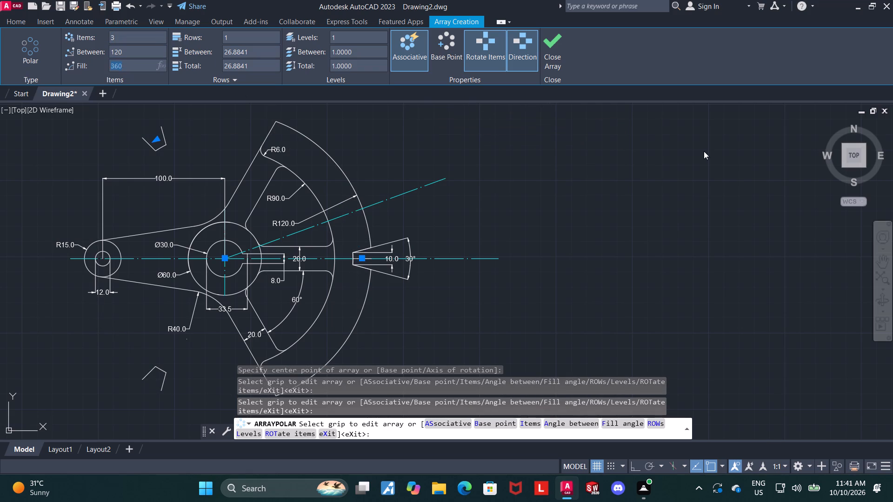
type("60")
key("Return")
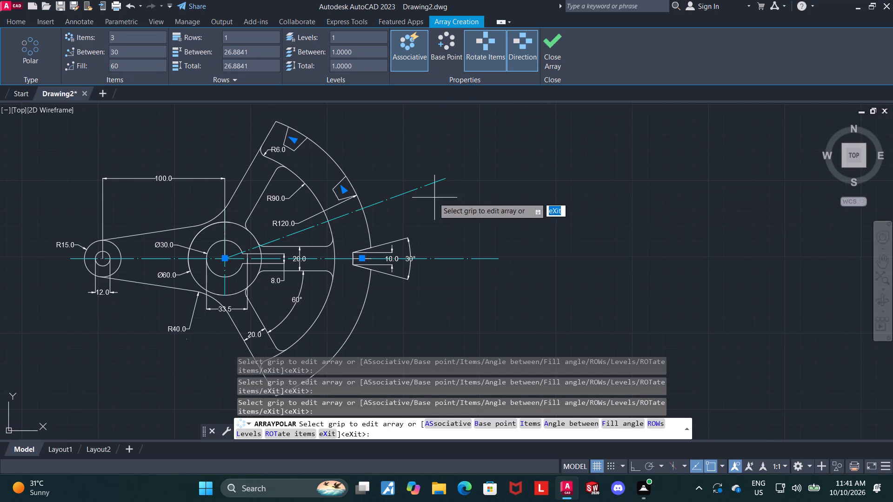
Set the slot array's item count to 4.
scroll(467, 230, "down", 1)
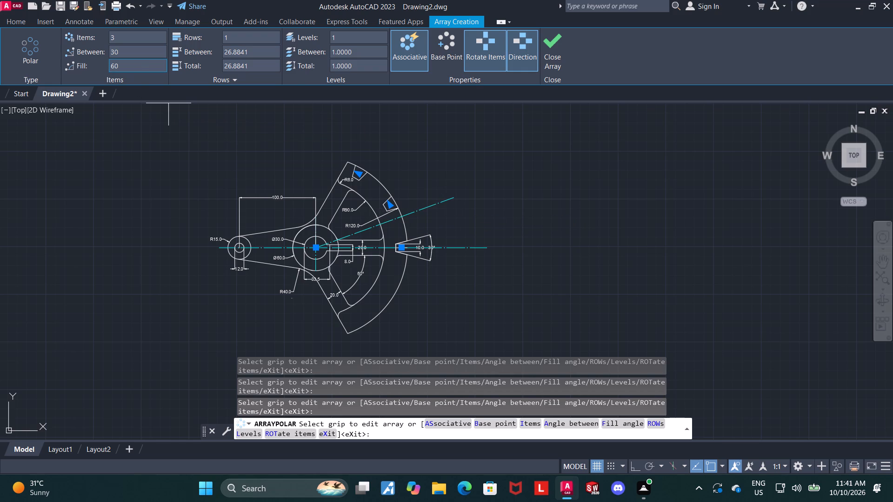
left_click_drag(130, 35, 64, 35)
key("4")
key("Return")
Examine the arrayed slots' position along the upper rim relative to the 20° line and the original slot.
scroll(406, 214, "up", 2)
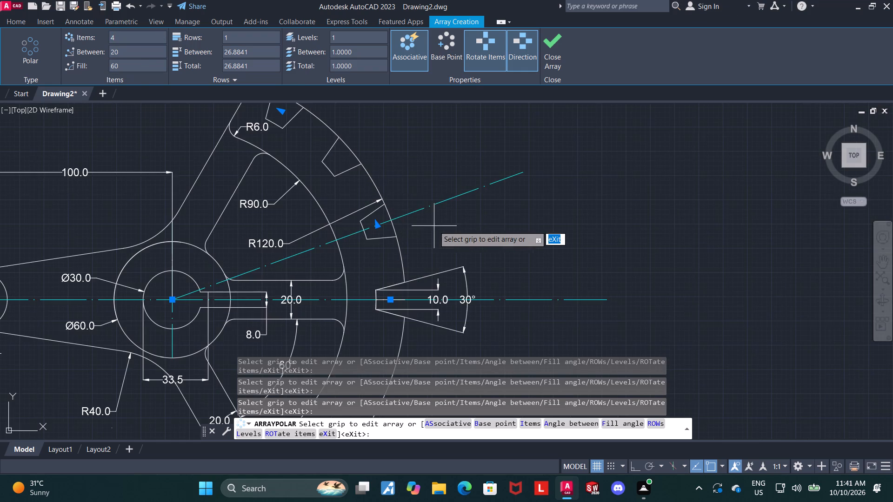
scroll(436, 228, "up", 1)
scroll(506, 244, "down", 2)
middle_click_drag(551, 255, 551, 248)
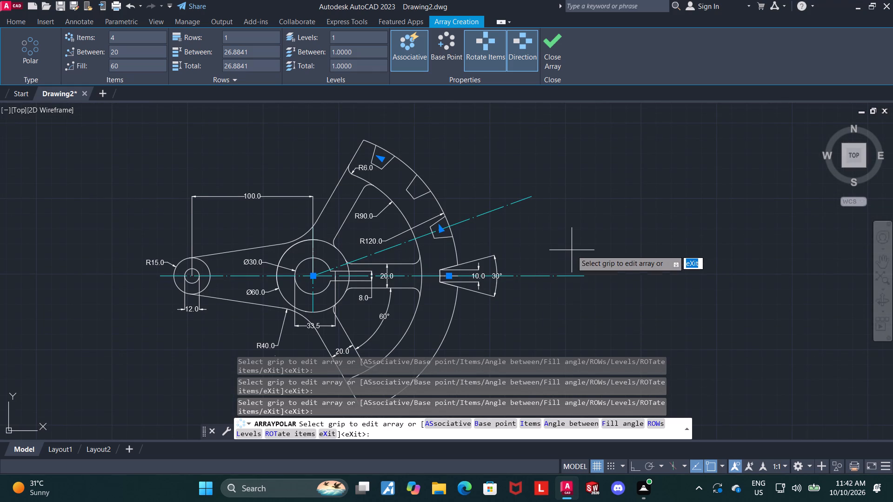
middle_click_drag(572, 250, 564, 229)
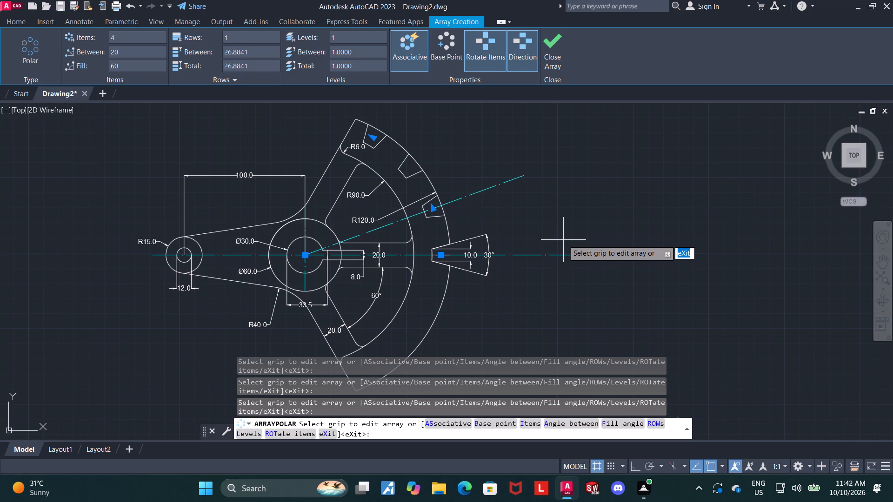
scroll(534, 238, "down", 2)
middle_click_drag(534, 238, 545, 223)
scroll(534, 238, "up", 3)
middle_click_drag(496, 256, 522, 250)
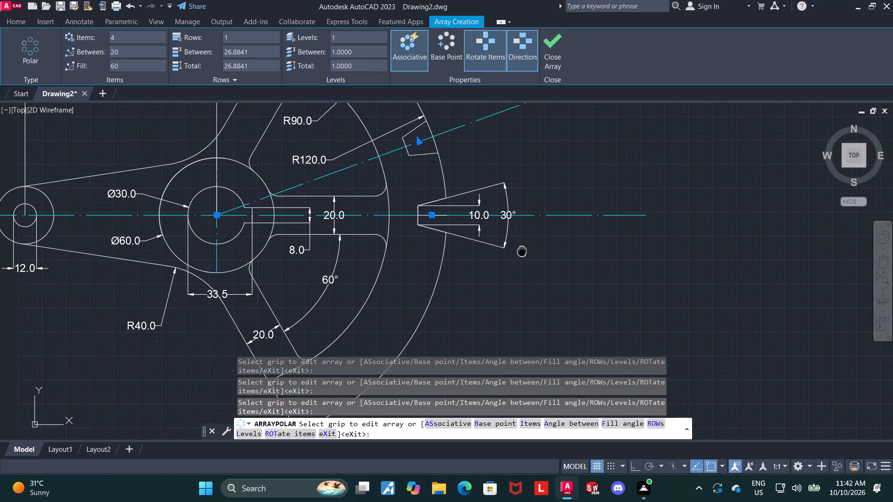
middle_click_drag(522, 250, 500, 266)
scroll(479, 277, "up", 1)
scroll(500, 266, "down", 2)
middle_click_drag(505, 268, 508, 287)
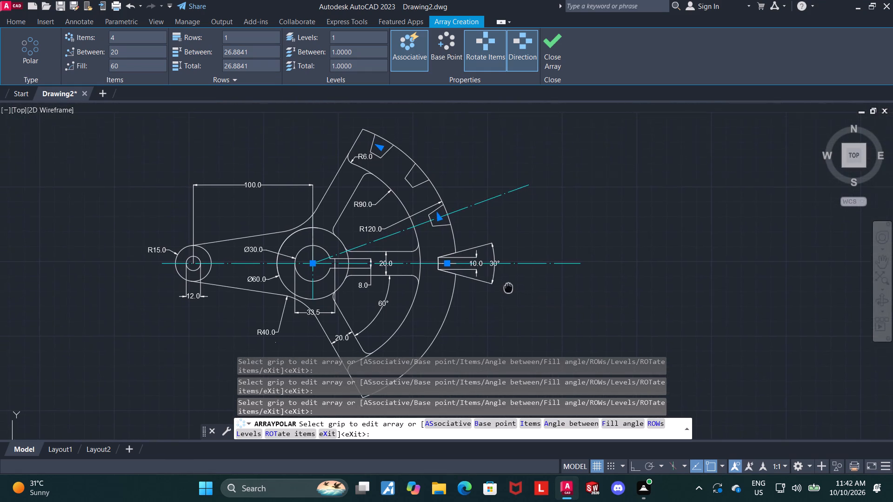
middle_click_drag(508, 287, 477, 275)
scroll(479, 233, "up", 1)
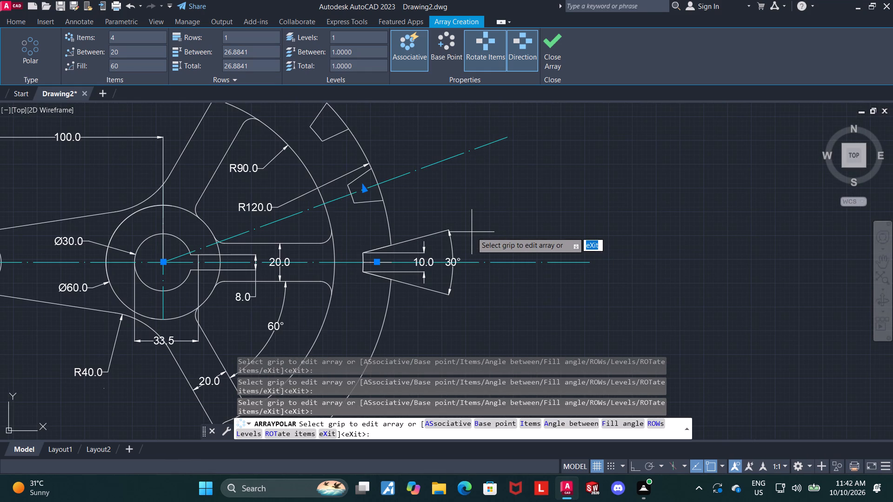
scroll(452, 225, "down", 2)
middle_click_drag(456, 238, 460, 253)
scroll(456, 231, "up", 1)
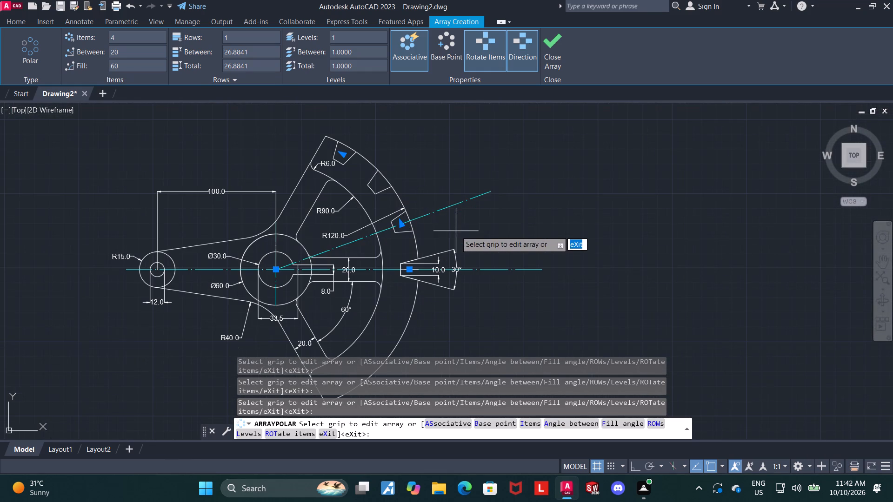
Finish the polar array with its current settings.
left_click(560, 53)
Trim away the outer R120 rim arc across the openings of the three arrayed slots above the centreline.
scroll(420, 195, "up", 2)
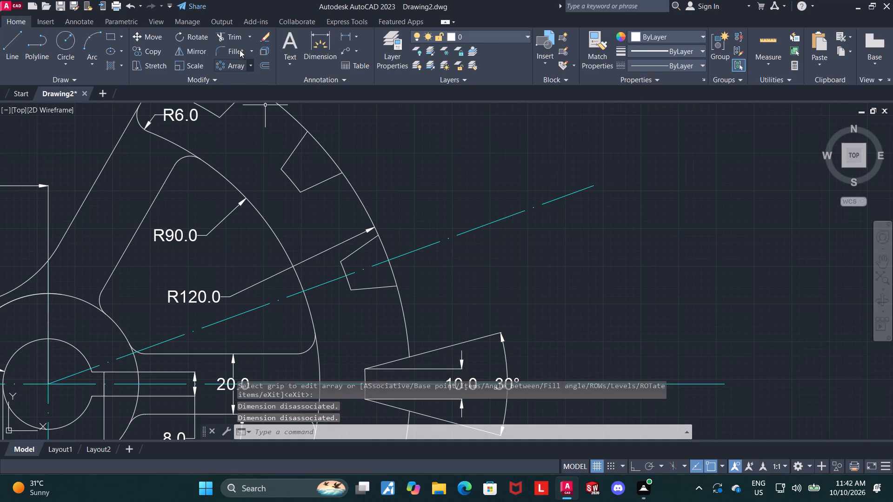
left_click(233, 40)
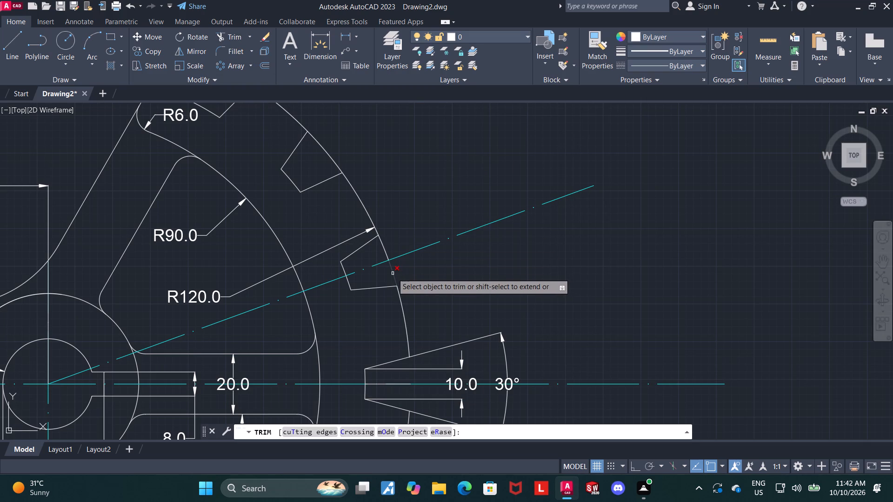
left_click(392, 272)
left_click(383, 251)
left_click(332, 159)
scroll(332, 159, "down", 2)
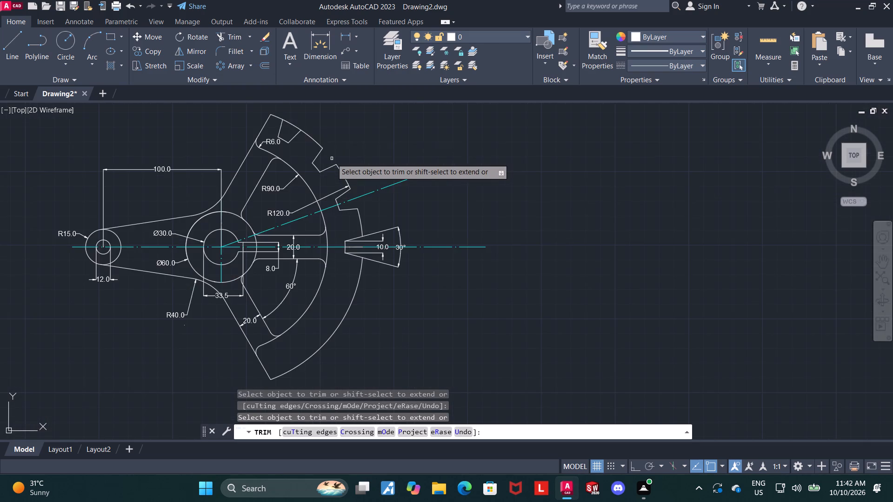
scroll(285, 120, "up", 2)
left_click(299, 129)
scroll(327, 151, "down", 3)
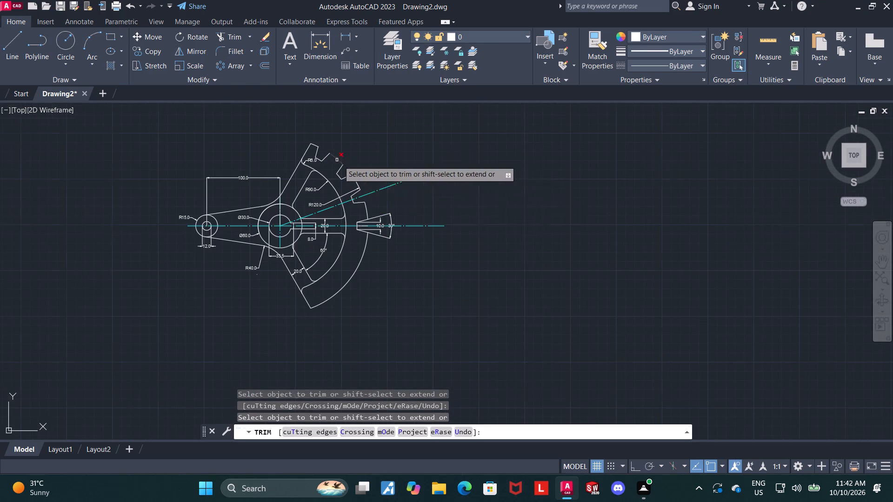
middle_click_drag(441, 204, 454, 189)
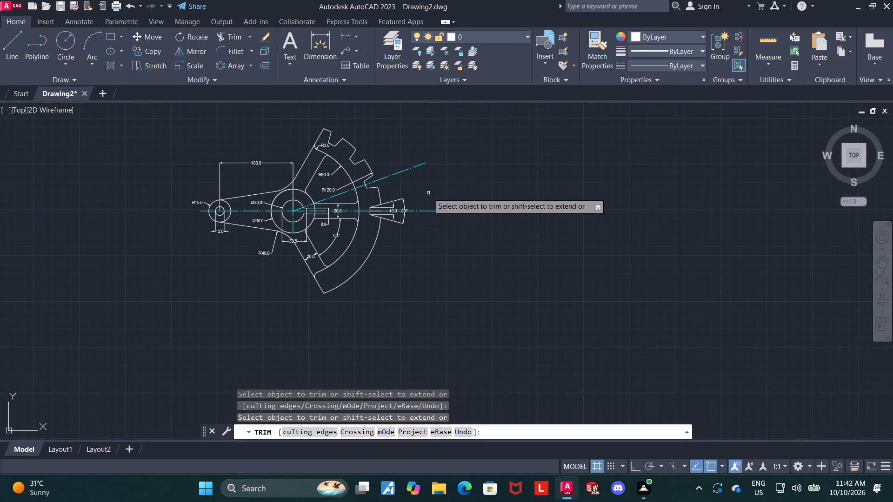
key("Escape")
Draw a line about 154 long from the hub centre to beyond the rim, at 40° above the horizontal centreline.
scroll(409, 145, "up", 1)
middle_click_drag(409, 145, 423, 196)
scroll(415, 191, "up", 1)
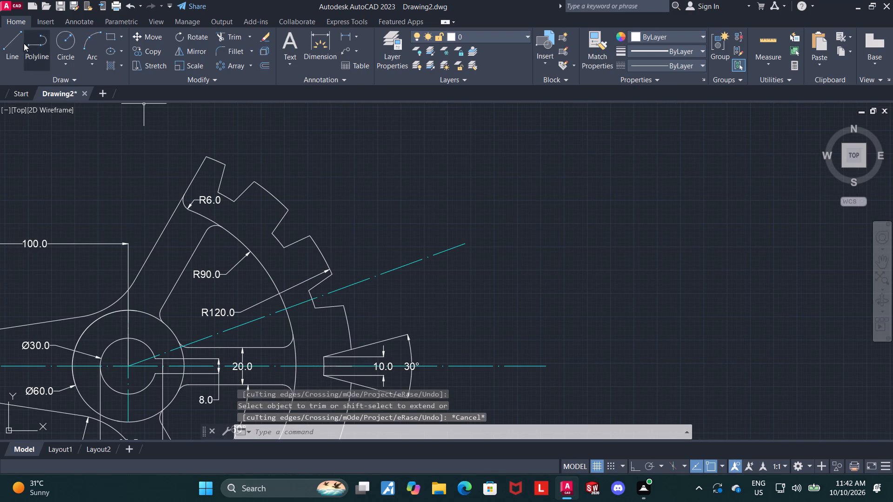
left_click(18, 40)
left_click(125, 363)
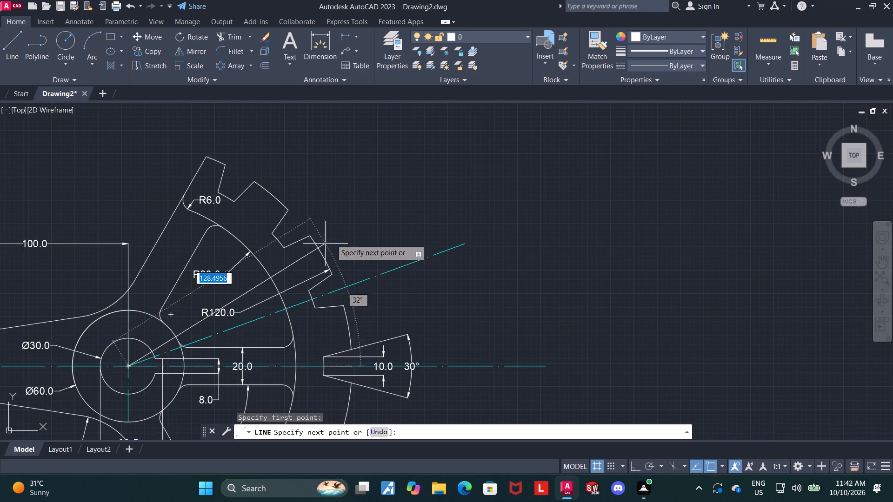
key("Tab")
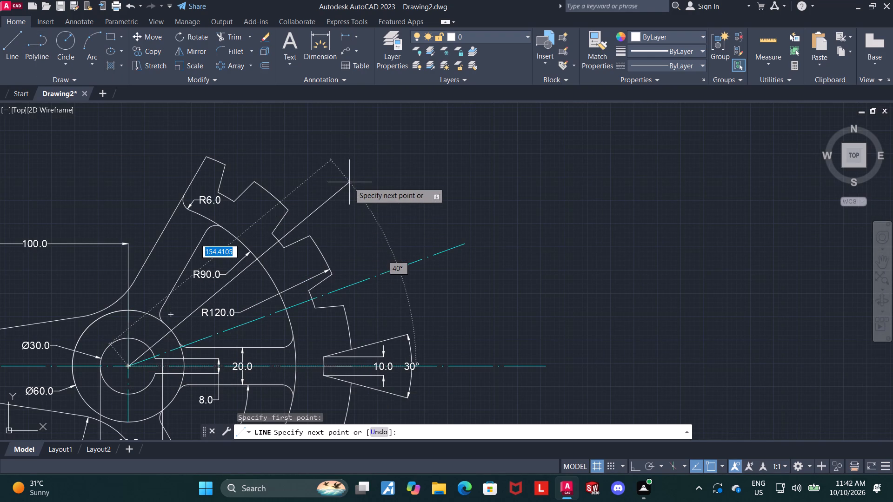
type("40")
key("Return")
key("Escape")
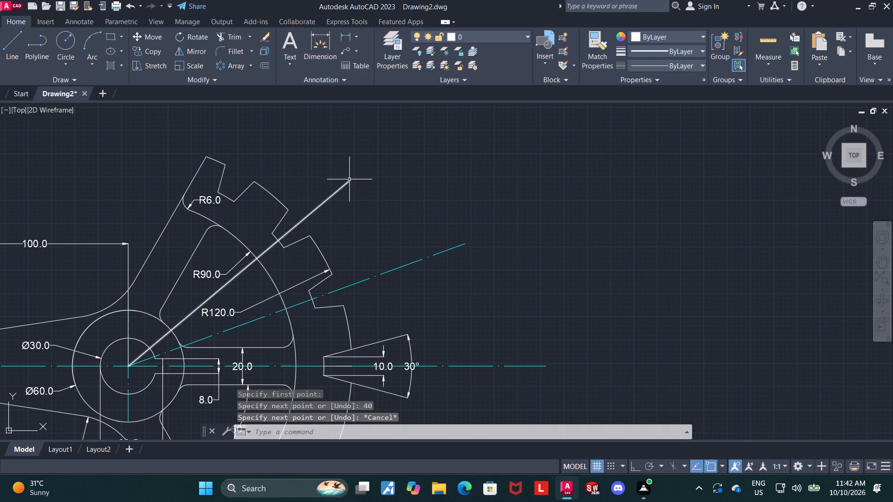
key("Escape")
Give the 40° line the same ACAD_ISO dash-dot linetype and cyan colour as the 20° line.
left_click(338, 194)
left_click(337, 191)
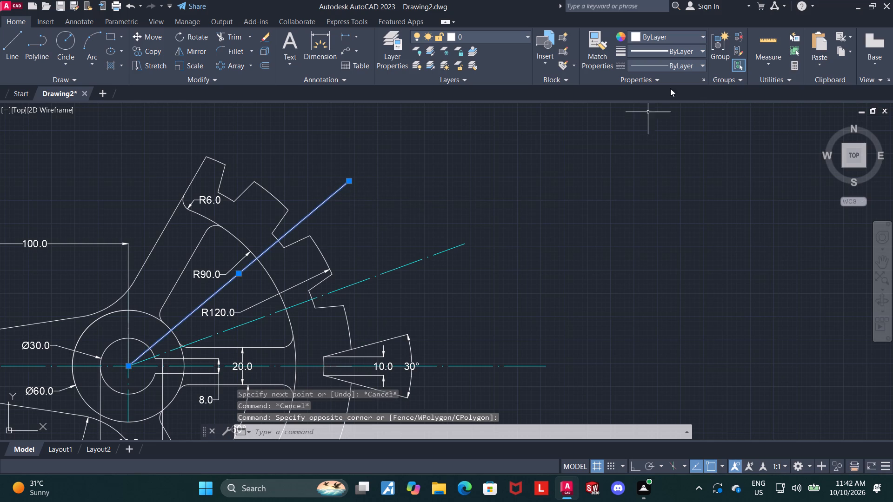
left_click(665, 64)
left_click(682, 106)
left_click(668, 40)
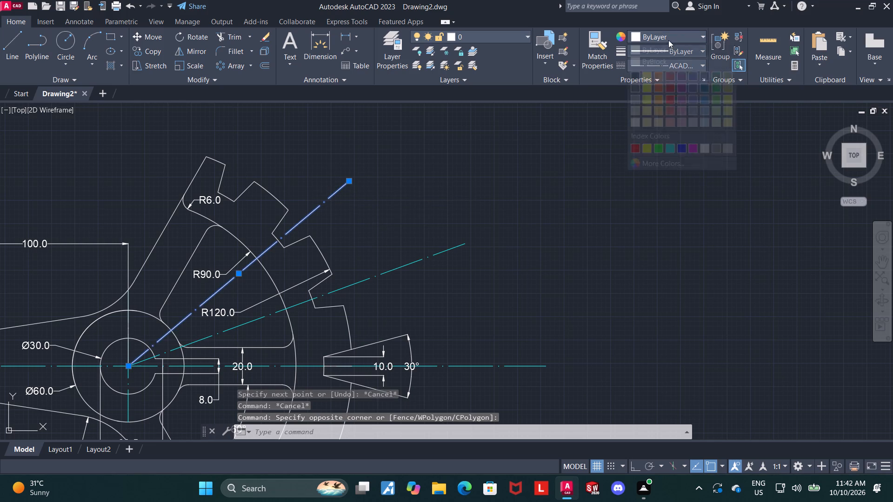
left_click(668, 149)
key("Escape")
Add an angular dimension between the 20° and 40° centre lines, placed outside the rim.
middle_click_drag(602, 175, 667, 130)
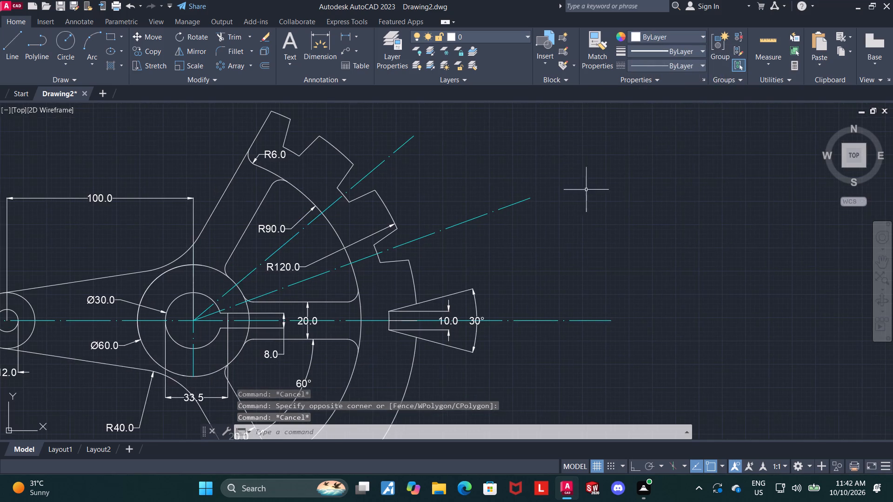
scroll(571, 199, "down", 1)
left_click(323, 48)
scroll(460, 132, "up", 2)
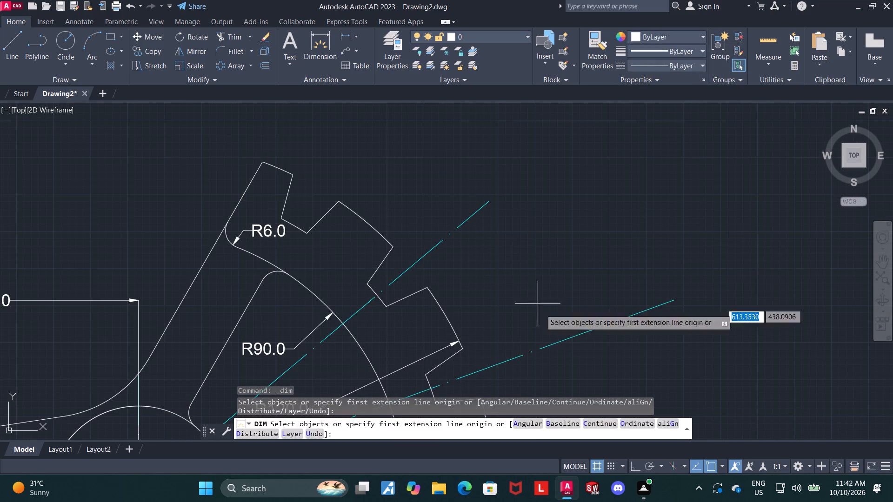
left_click(551, 343)
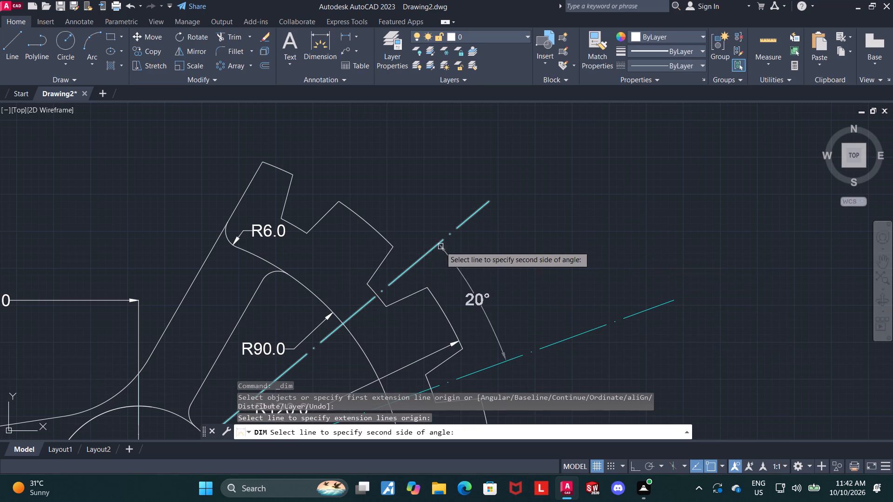
left_click(440, 246)
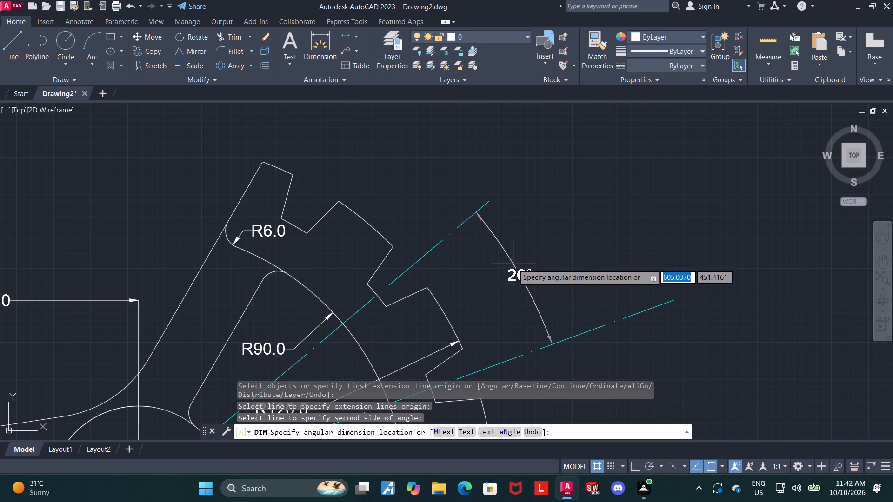
left_click(513, 264)
key("Escape")
Examine the lower half of the rim and the slot on the horizontal centreline.
scroll(584, 254, "down", 3)
scroll(627, 268, "up", 1)
middle_click_drag(627, 268, 623, 162)
middle_click_drag(568, 326, 556, 234)
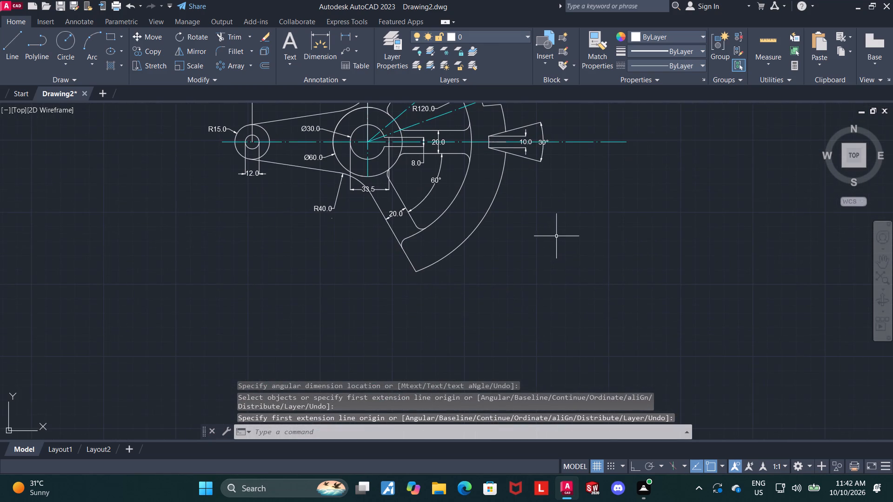
middle_click_drag(553, 201, 527, 198)
scroll(524, 198, "up", 1)
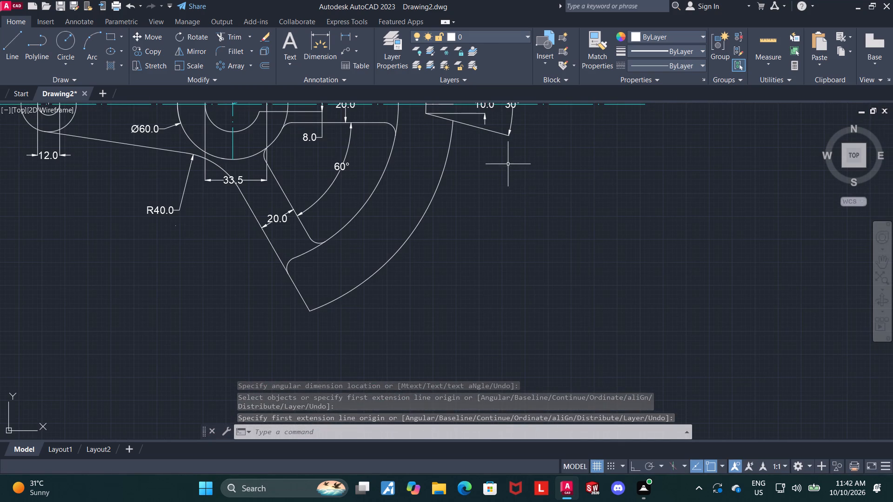
scroll(495, 162, "down", 1)
middle_click_drag(501, 192, 513, 275)
scroll(491, 208, "up", 1)
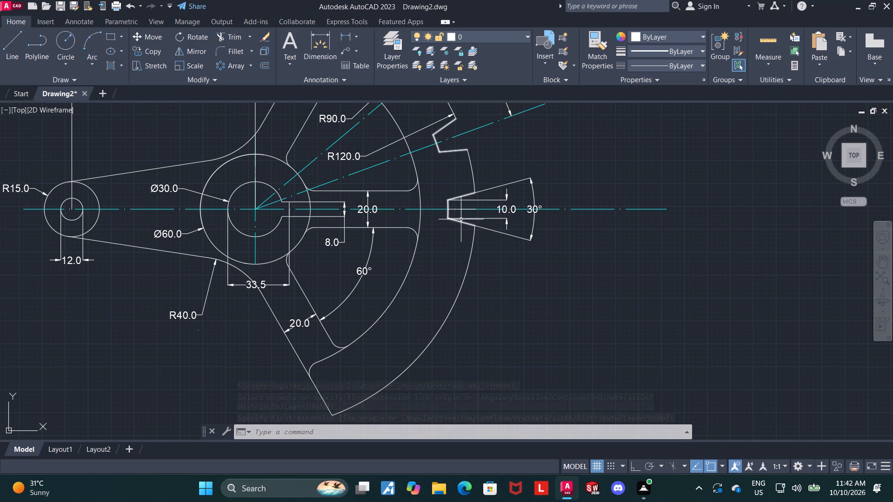
Examine the arrayed rim slots, the slot on the horizontal centreline and the lower half of the rim.
scroll(461, 219, "up", 2)
left_click(457, 224)
scroll(457, 224, "down", 4)
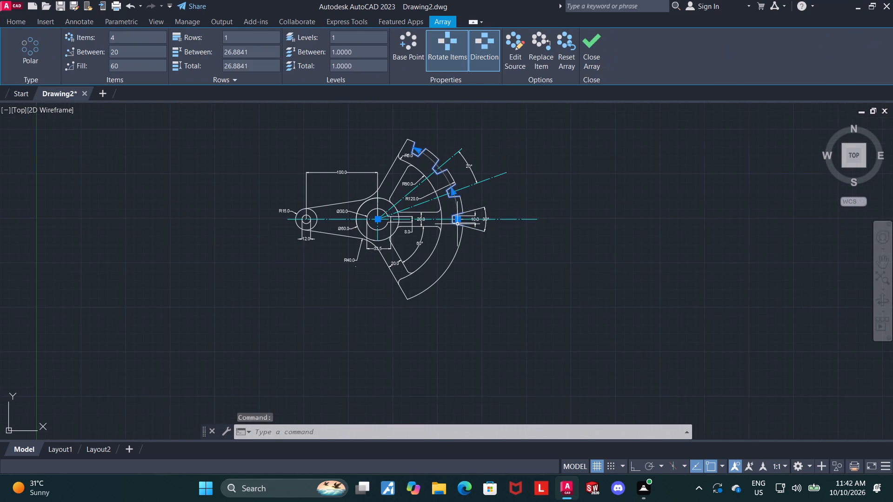
middle_click(480, 257)
key("Escape")
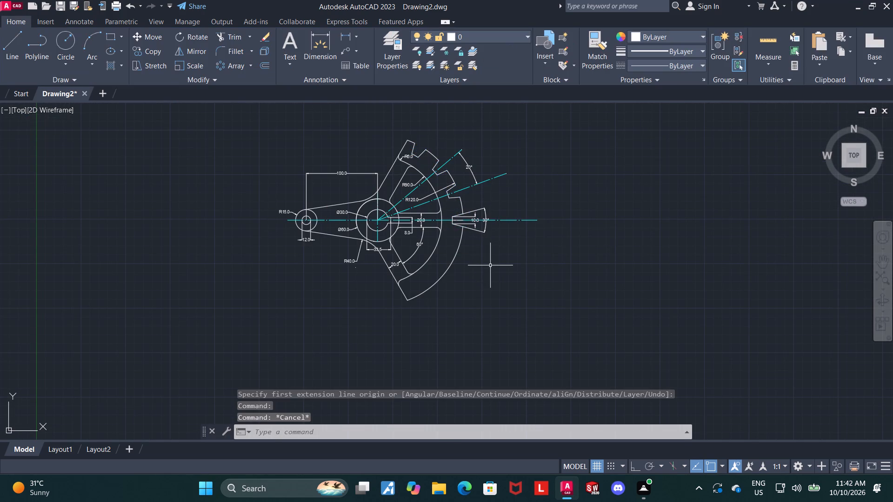
scroll(490, 265, "up", 2)
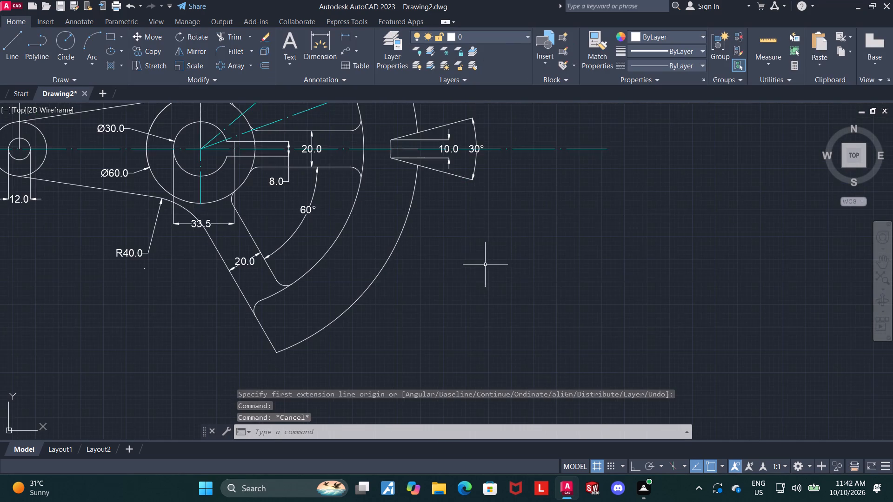
scroll(481, 259, "up", 1)
middle_click_drag(486, 278, 492, 308)
scroll(461, 279, "down", 3)
middle_click_drag(464, 271, 468, 283)
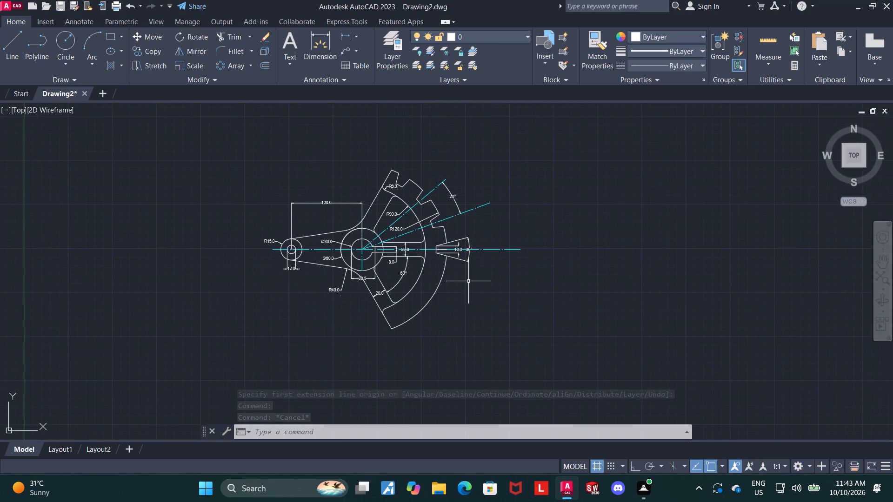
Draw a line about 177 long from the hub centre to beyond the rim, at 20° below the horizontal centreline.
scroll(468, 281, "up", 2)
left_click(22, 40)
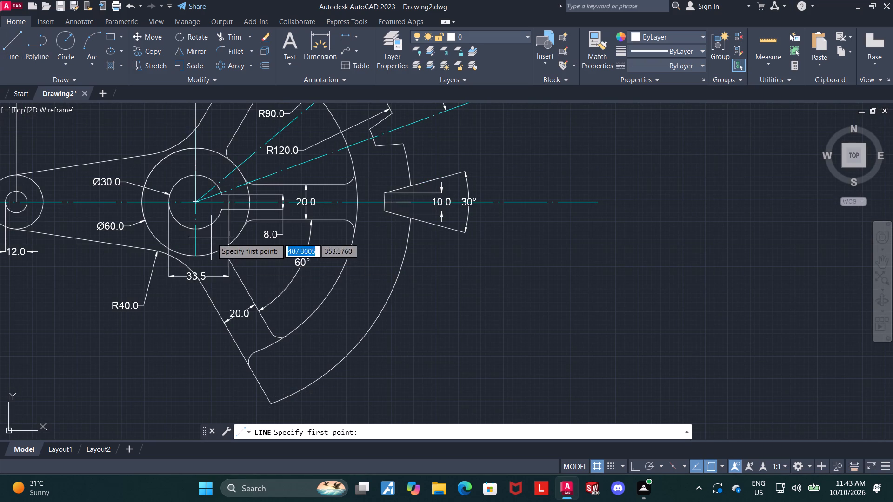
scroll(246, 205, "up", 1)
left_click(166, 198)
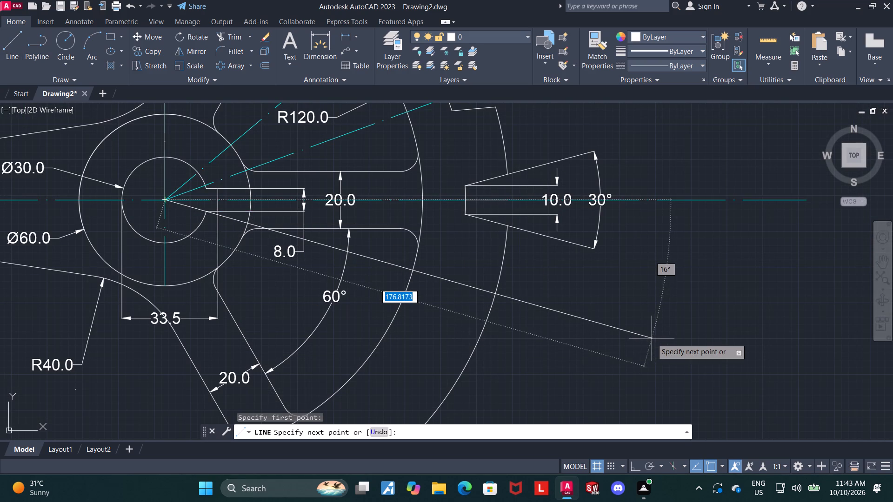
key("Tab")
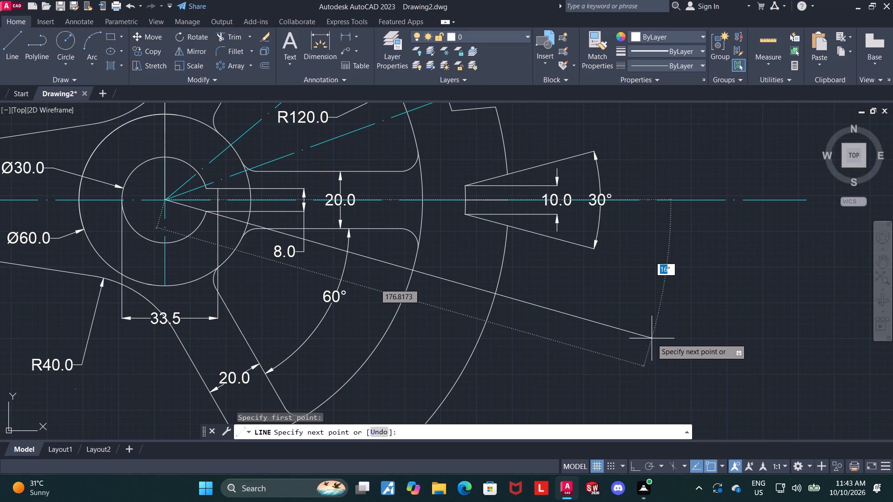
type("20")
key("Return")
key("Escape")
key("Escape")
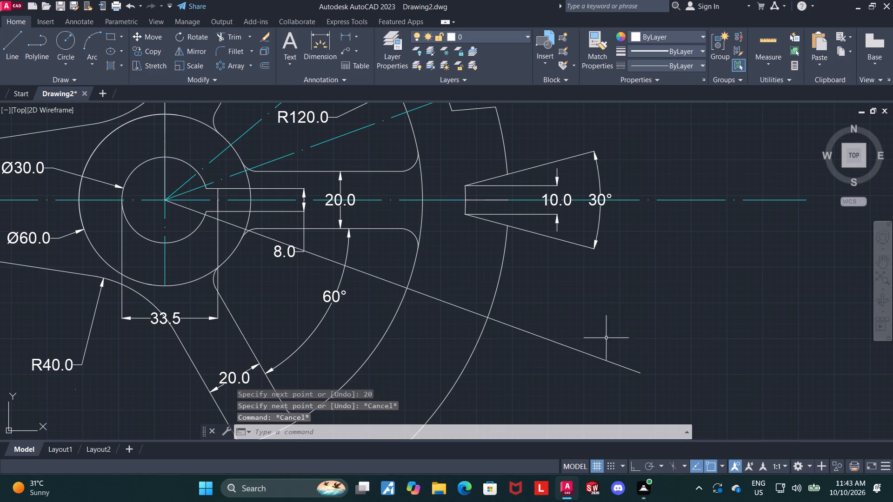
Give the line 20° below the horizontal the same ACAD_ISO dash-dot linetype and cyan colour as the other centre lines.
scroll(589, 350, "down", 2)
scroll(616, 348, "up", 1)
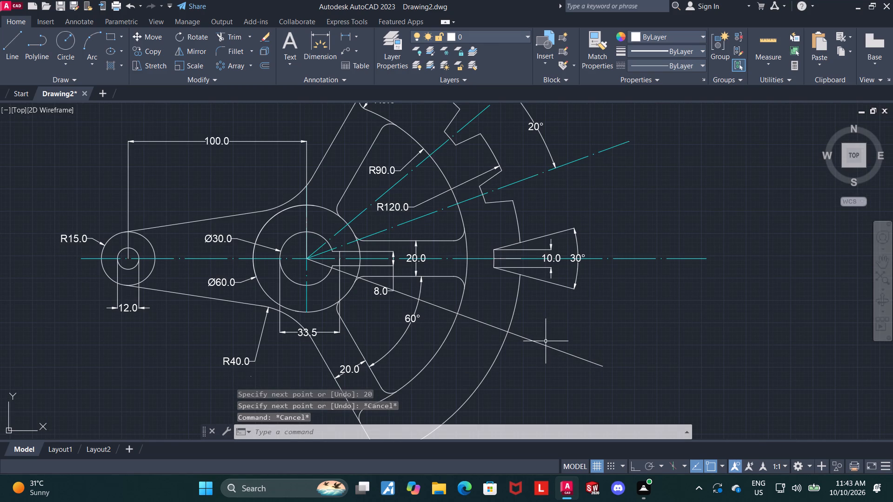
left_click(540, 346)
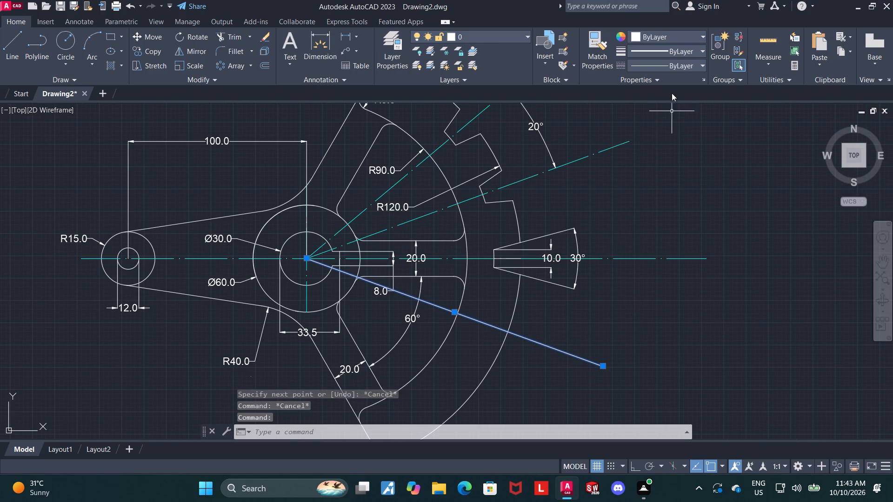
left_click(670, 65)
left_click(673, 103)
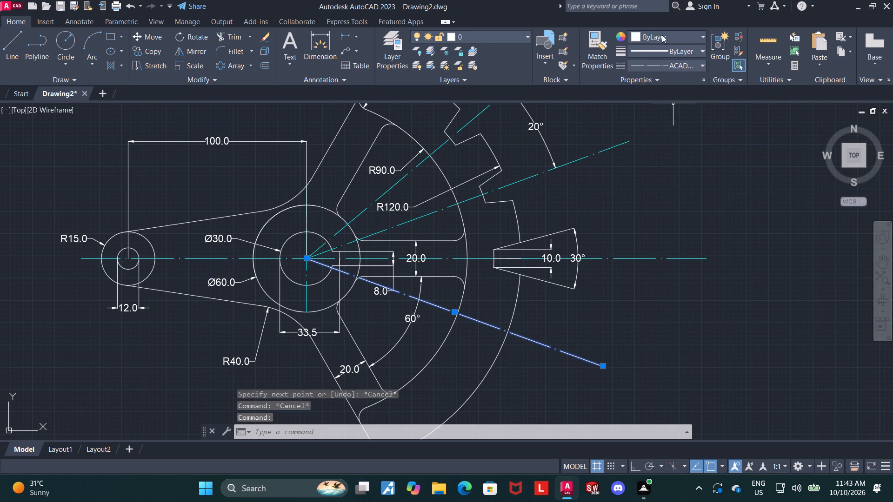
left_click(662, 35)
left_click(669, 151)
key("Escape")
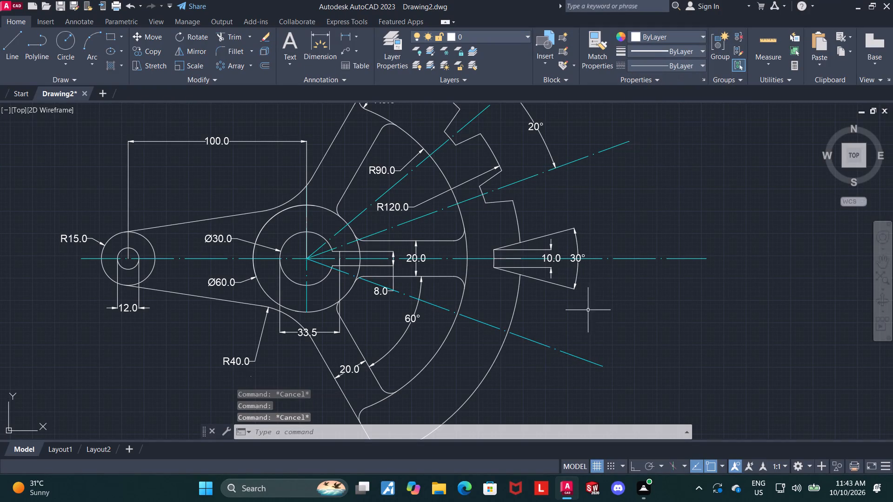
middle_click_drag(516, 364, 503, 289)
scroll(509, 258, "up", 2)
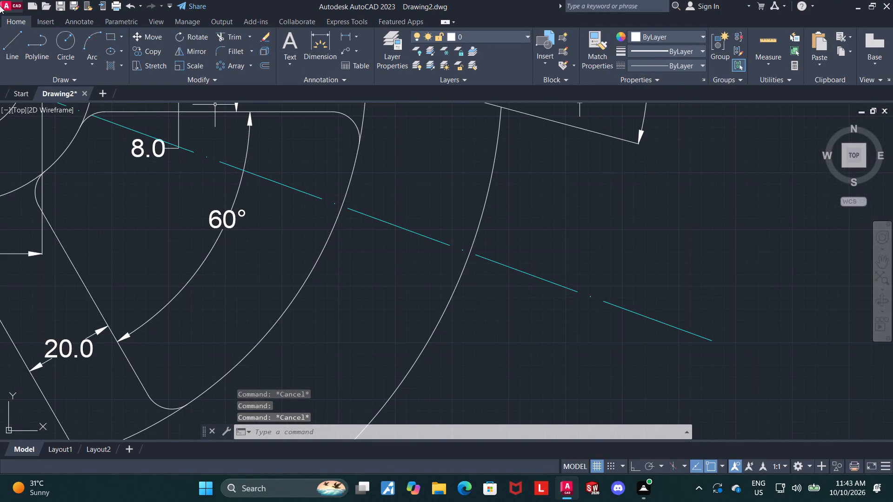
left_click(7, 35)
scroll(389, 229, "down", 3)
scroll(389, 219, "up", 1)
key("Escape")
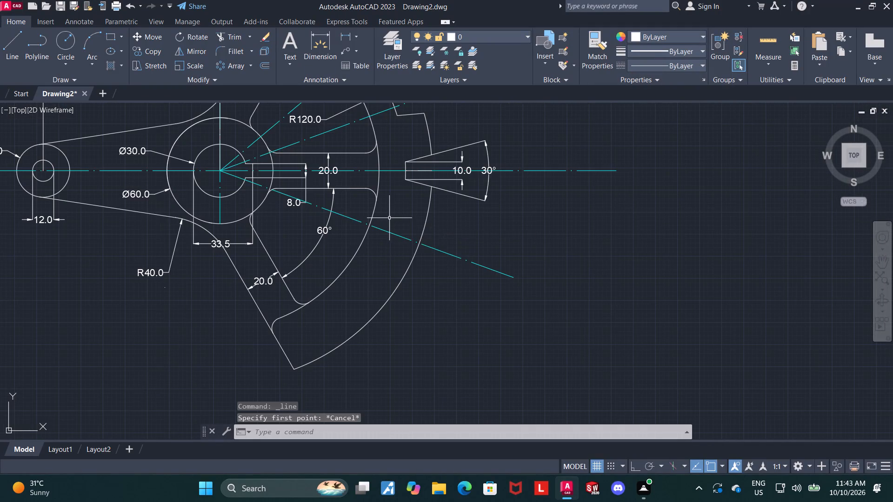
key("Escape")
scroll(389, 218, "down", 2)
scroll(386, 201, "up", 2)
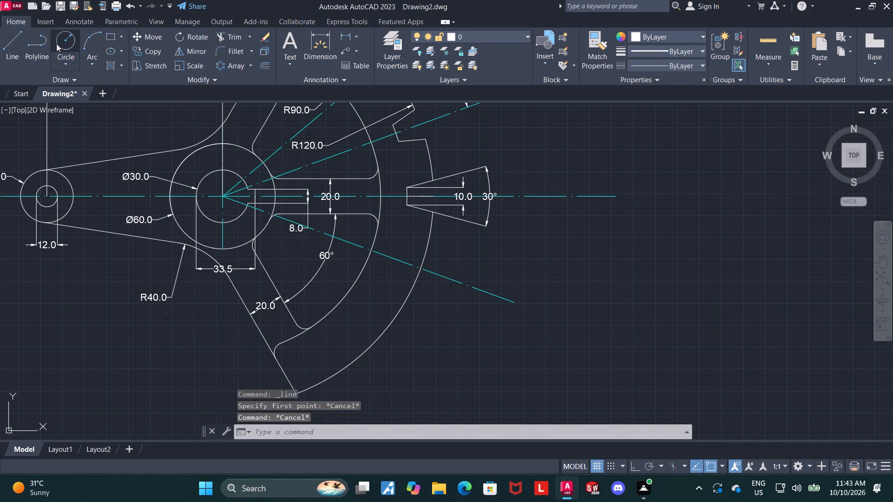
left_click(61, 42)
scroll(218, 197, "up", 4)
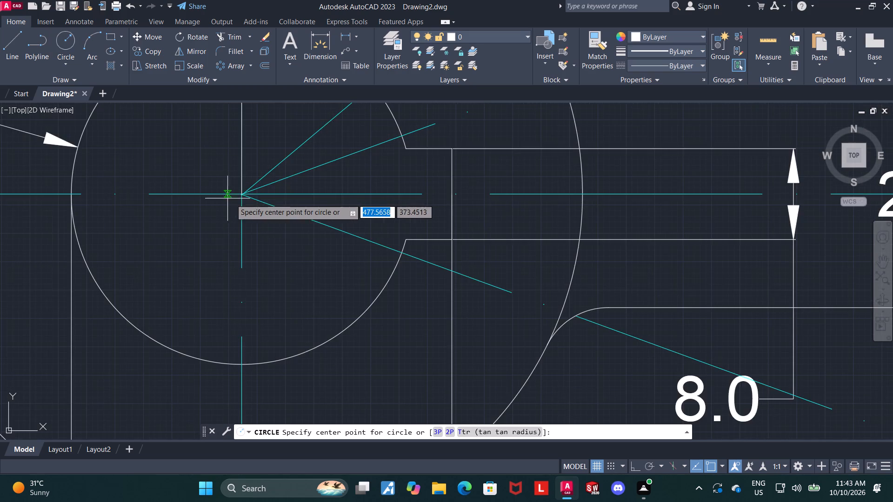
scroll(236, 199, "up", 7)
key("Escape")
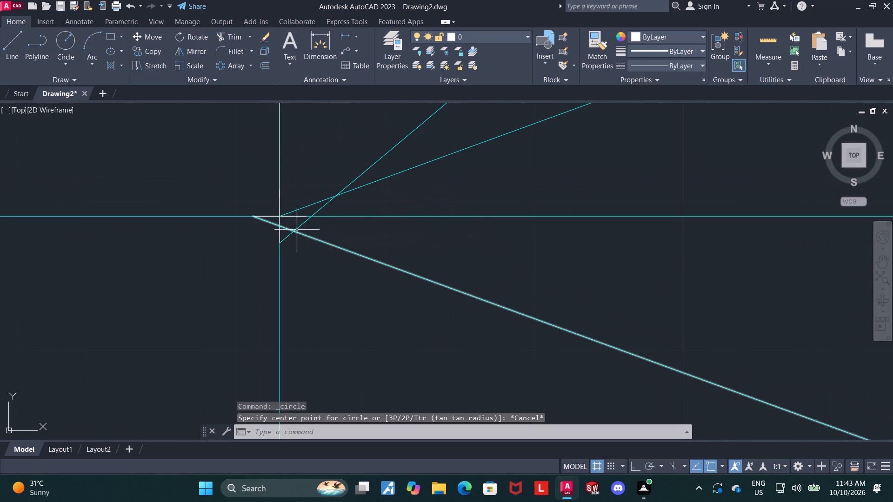
Delete the 40° centre line that starts slightly off the hub centre.
left_click(295, 228)
scroll(295, 235, "down", 2)
scroll(366, 240, "down", 3)
scroll(366, 240, "up", 1)
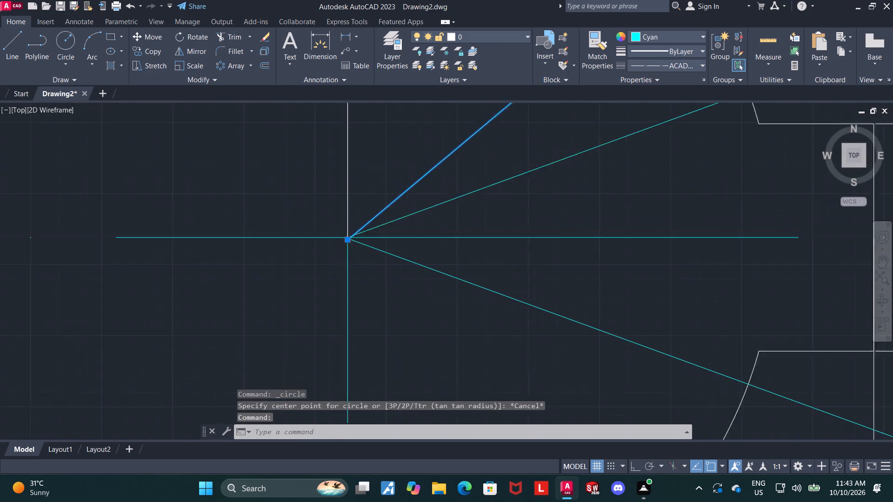
scroll(366, 240, "up", 2)
key("Delete")
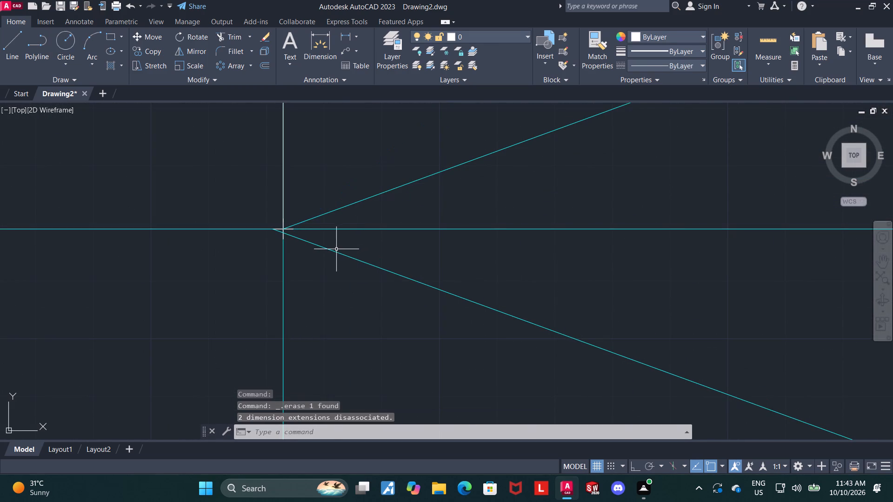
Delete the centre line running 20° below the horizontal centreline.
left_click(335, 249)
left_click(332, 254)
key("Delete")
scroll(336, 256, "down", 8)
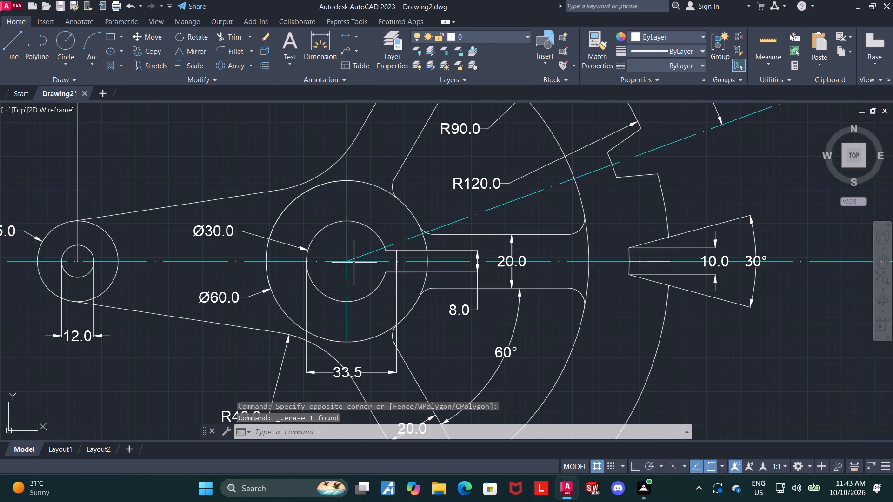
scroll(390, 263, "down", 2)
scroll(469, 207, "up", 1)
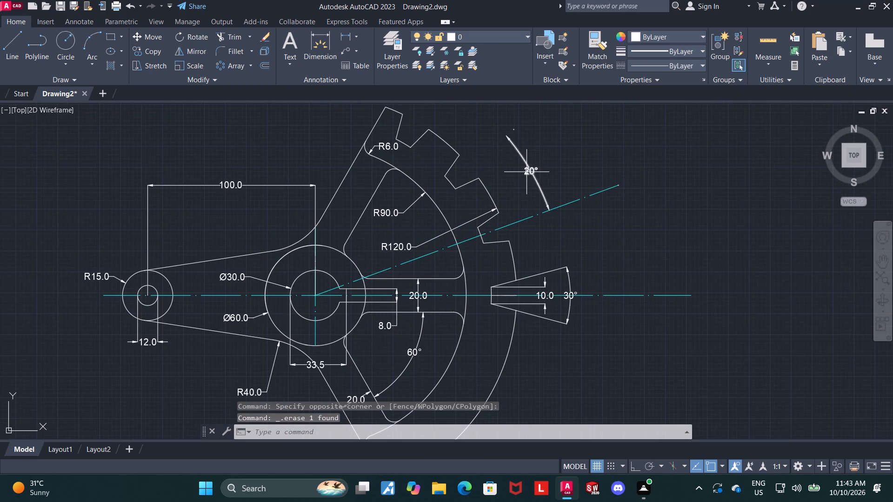
Delete the 20° angular dimension outside the rim.
left_click(526, 172)
key("Delete")
Draw a line about 159 long from the exact hub centre to beyond the rim, at 40° above the horizontal centreline.
scroll(386, 247, "up", 1)
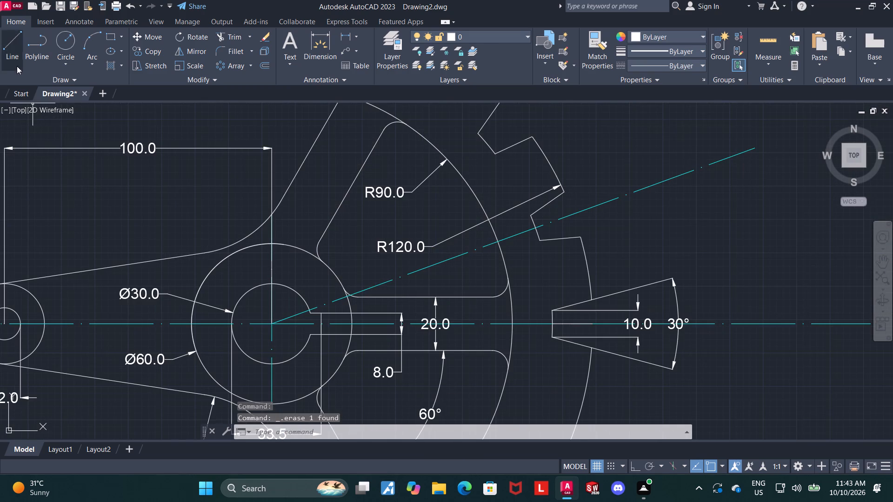
left_click(11, 53)
scroll(308, 310, "up", 4)
scroll(188, 355, "up", 3)
scroll(136, 308, "up", 1)
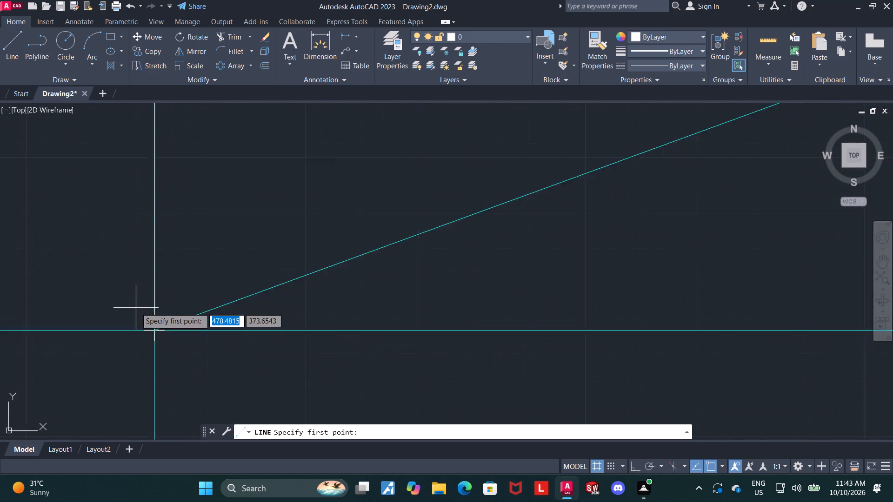
scroll(136, 308, "up", 2)
scroll(173, 362, "up", 3)
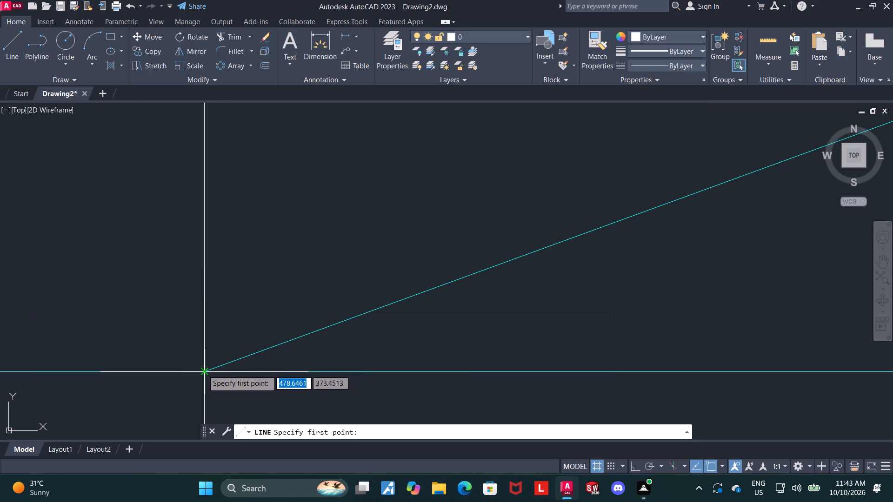
left_click(202, 370)
scroll(202, 370, "down", 15)
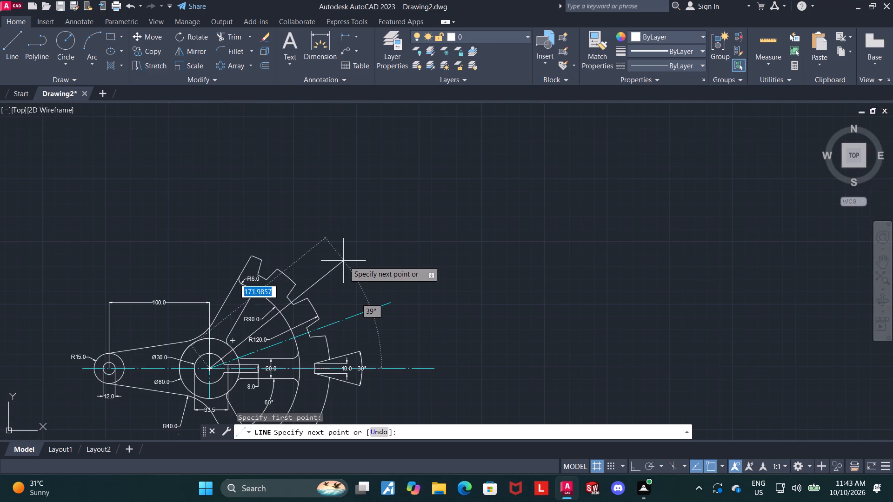
key("Tab")
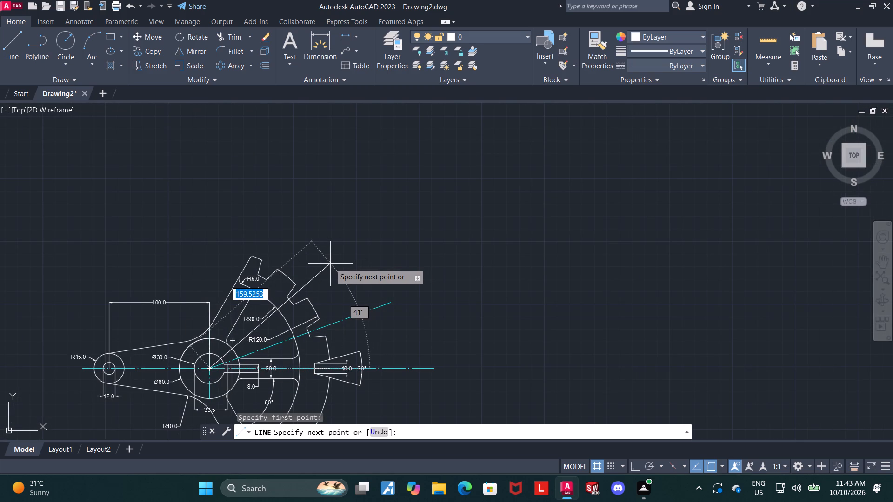
type("40")
key("Return")
key("Escape")
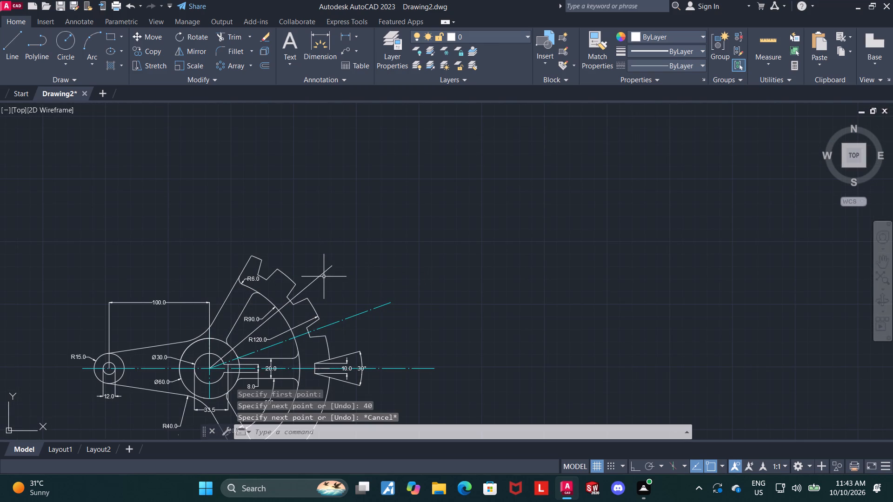
Give the new 40° line the same ACAD_ISO dash-dot linetype and cyan colour as the 20° line.
left_click(322, 275)
scroll(356, 300, "down", 1)
middle_click_drag(435, 258, 460, 245)
scroll(399, 307, "up", 1)
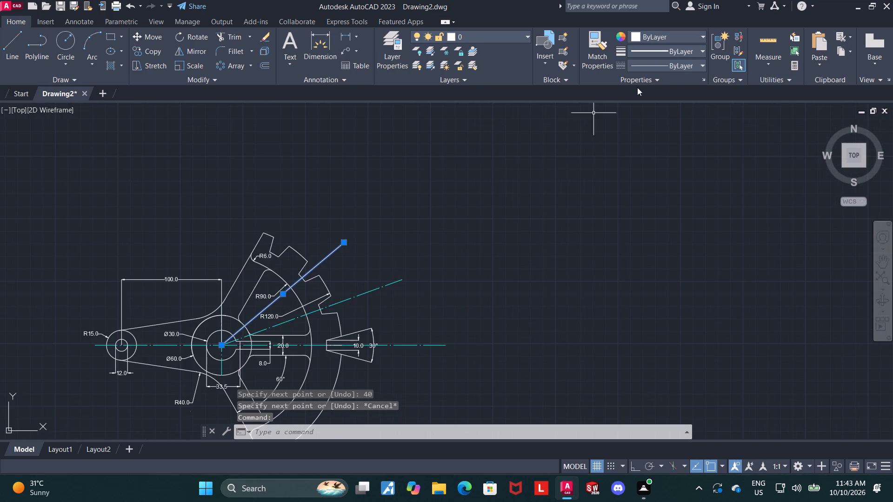
left_click(674, 64)
left_click(675, 101)
left_click(670, 37)
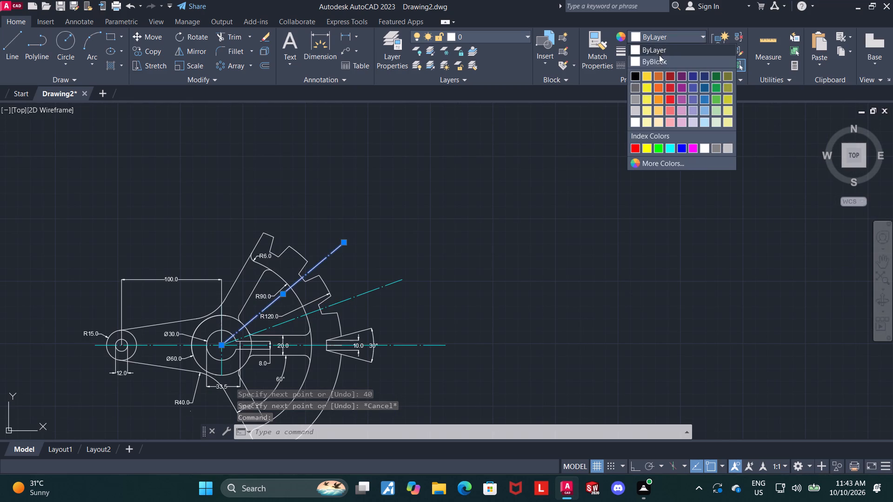
left_click(669, 148)
key("Escape")
key("Escape")
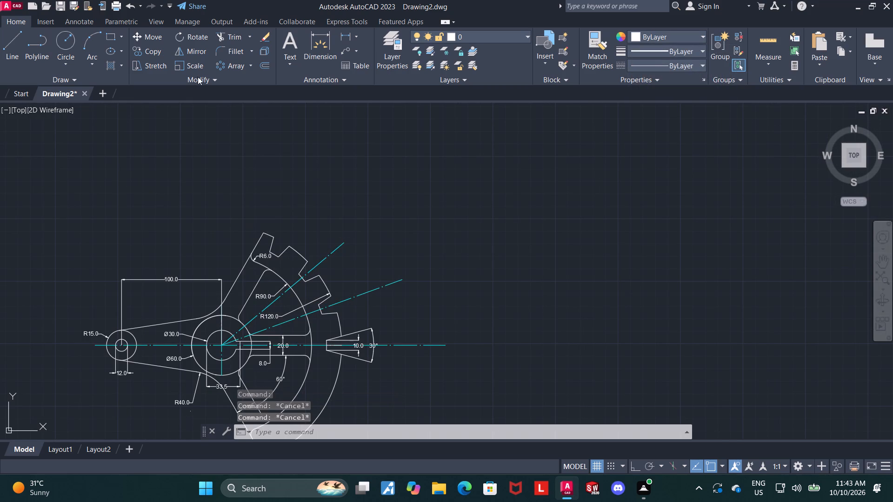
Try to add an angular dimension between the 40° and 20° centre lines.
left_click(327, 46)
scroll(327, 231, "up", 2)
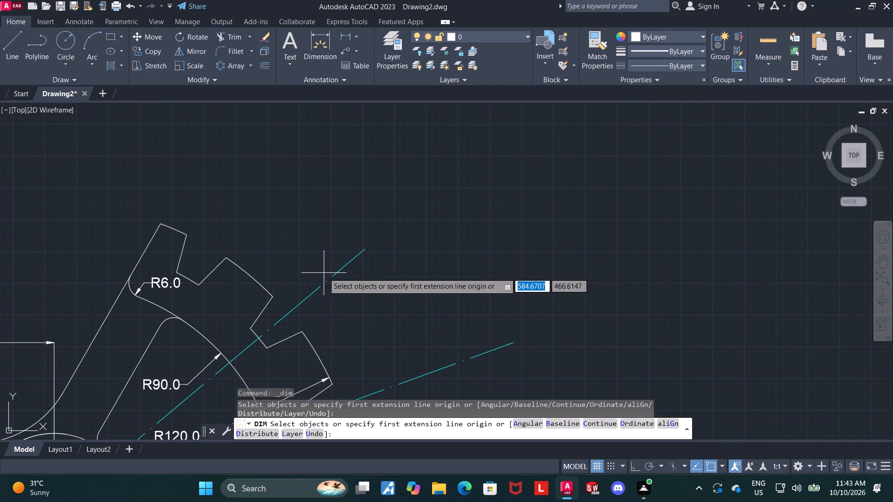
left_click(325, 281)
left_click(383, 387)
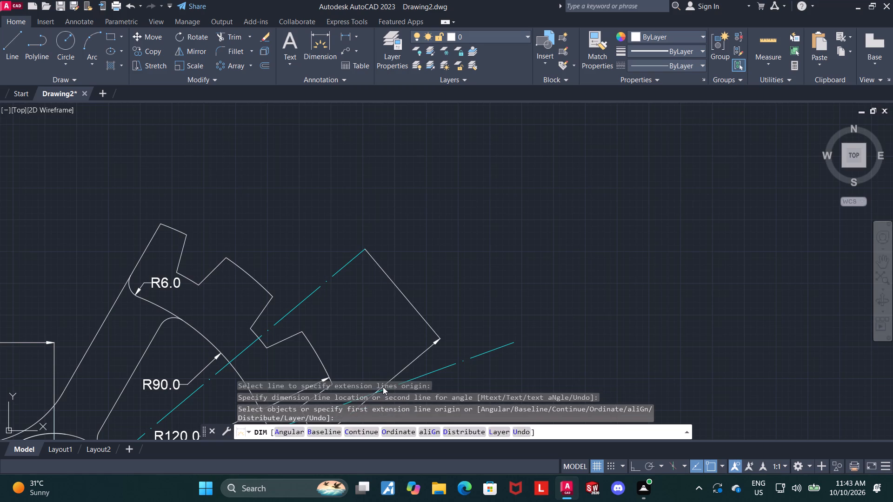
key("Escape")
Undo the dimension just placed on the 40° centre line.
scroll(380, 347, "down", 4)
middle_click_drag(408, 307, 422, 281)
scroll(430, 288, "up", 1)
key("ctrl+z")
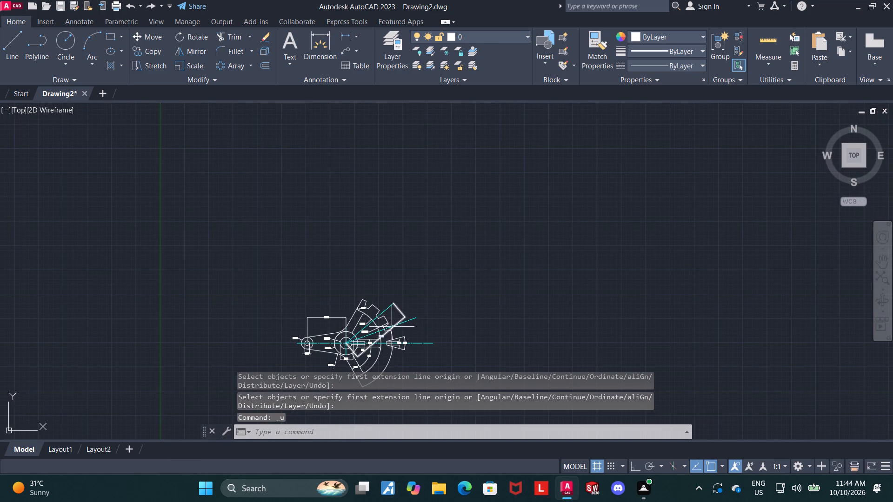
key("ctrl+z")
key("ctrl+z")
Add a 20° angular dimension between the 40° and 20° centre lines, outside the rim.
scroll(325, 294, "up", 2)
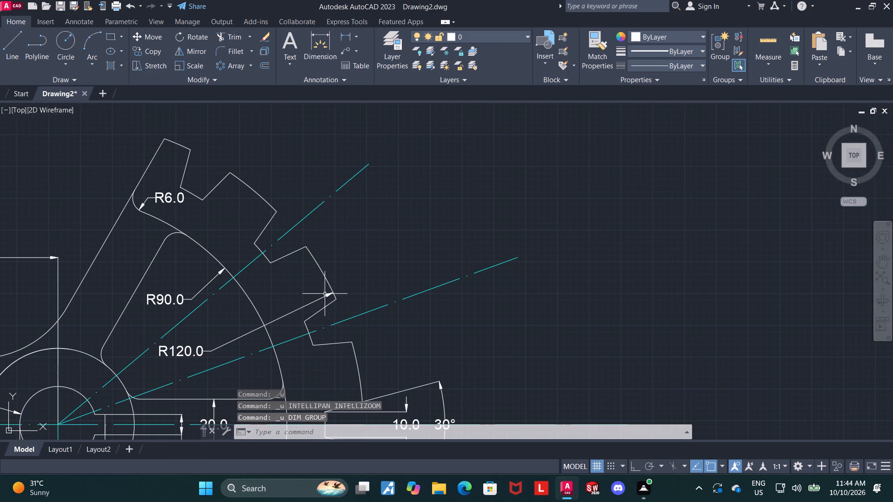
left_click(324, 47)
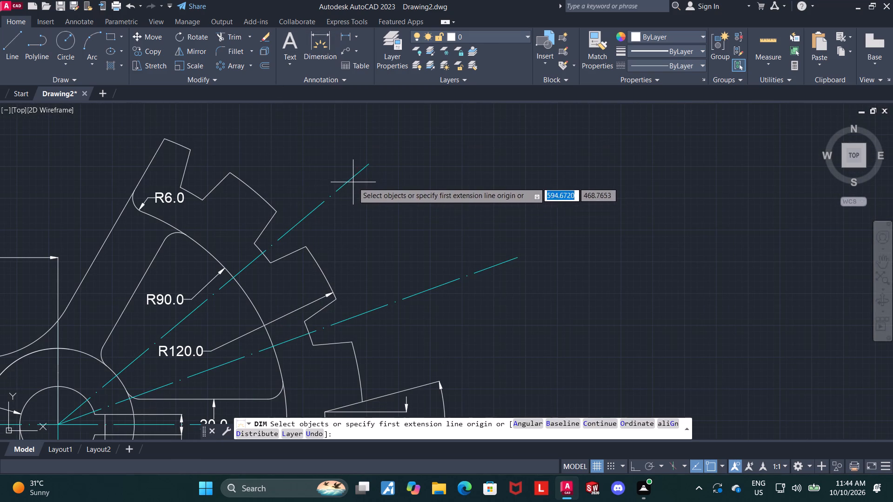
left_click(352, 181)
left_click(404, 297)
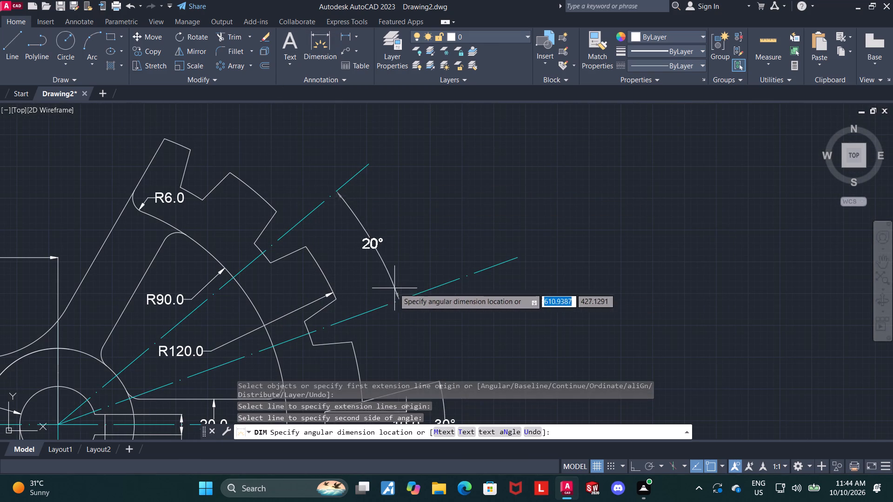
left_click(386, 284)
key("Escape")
Examine the whole part, checking its dimensions, inclined centre lines, spokes and rim slots.
middle_click_drag(496, 251, 714, 113)
scroll(680, 164, "down", 2)
middle_click_drag(662, 194, 641, 220)
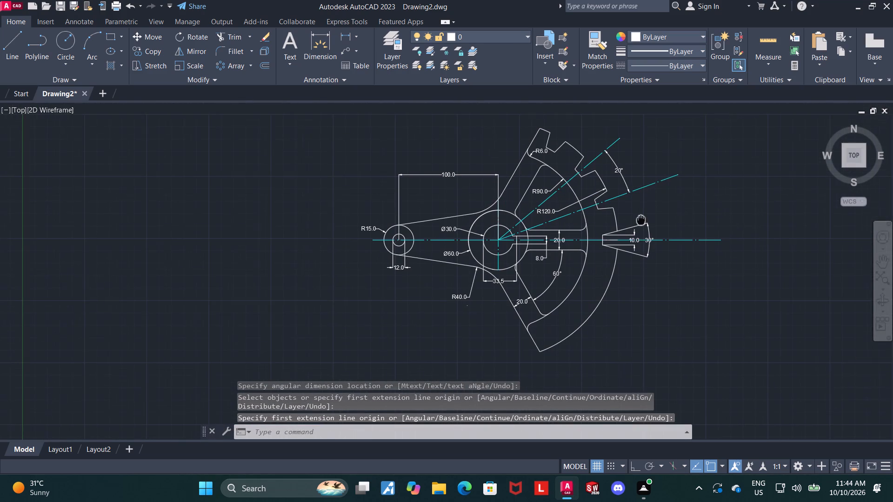
middle_click_drag(641, 220, 640, 221)
middle_click_drag(671, 309, 575, 295)
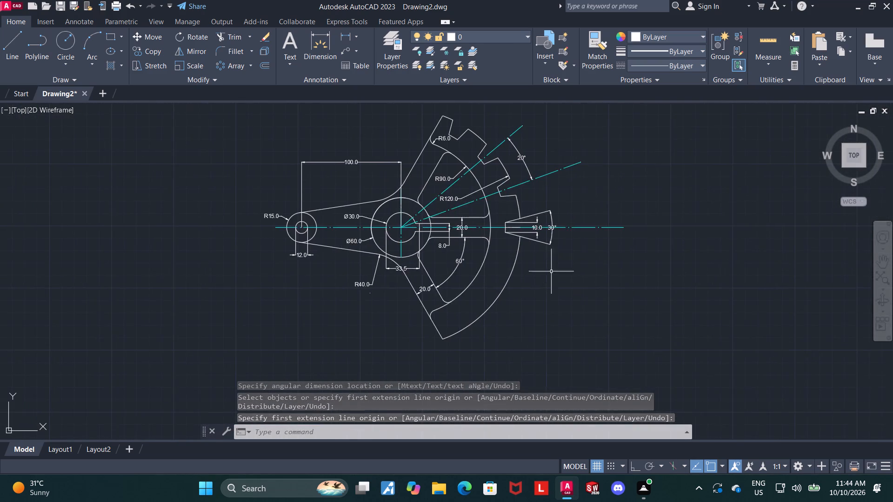
scroll(539, 251, "up", 1)
scroll(536, 250, "down", 1)
middle_click_drag(541, 232, 544, 239)
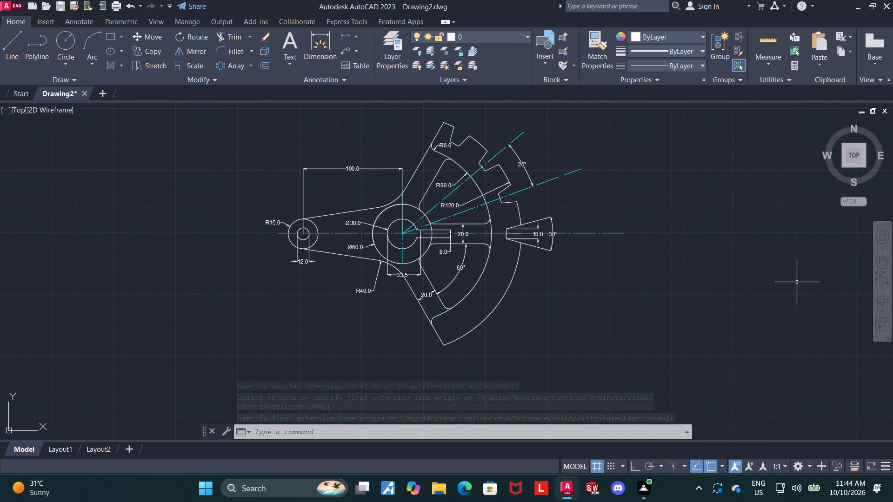
middle_click_drag(795, 281, 802, 311)
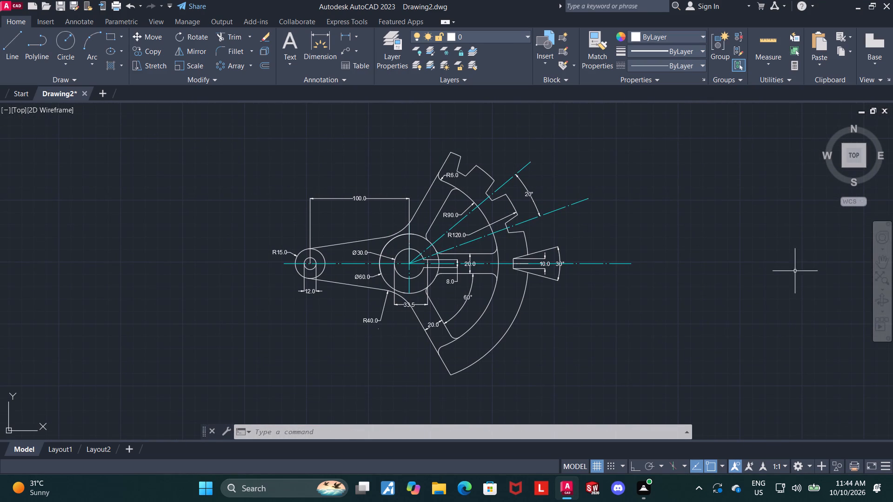
scroll(488, 177, "up", 1)
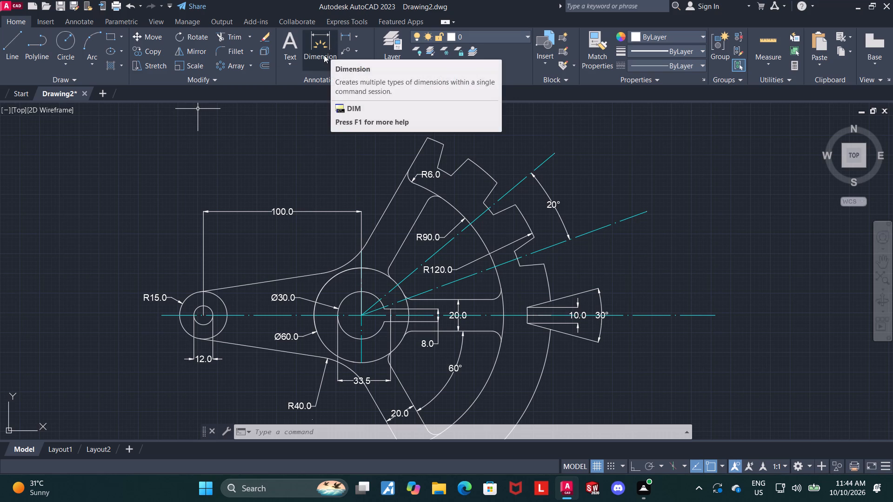
scroll(327, 205, "up", 1)
scroll(332, 209, "down", 2)
middle_click_drag(506, 267, 511, 226)
scroll(504, 289, "up", 1)
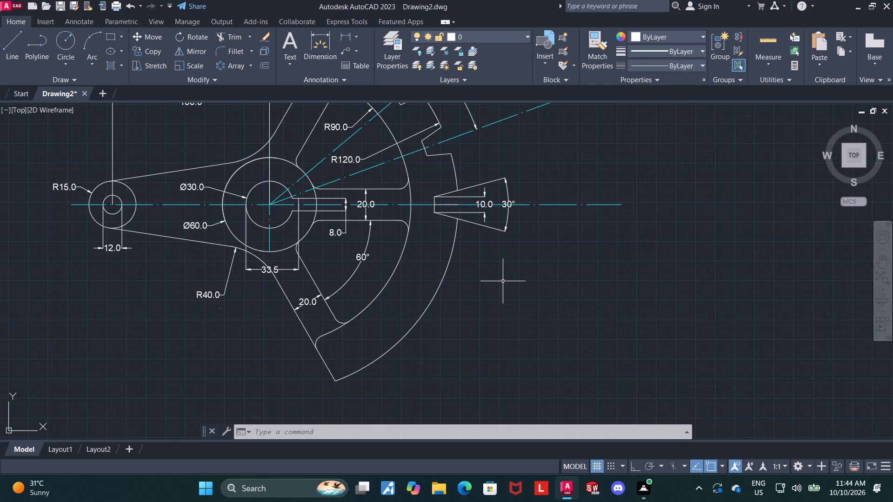
middle_click_drag(505, 285, 509, 302)
middle_click_drag(518, 301, 522, 357)
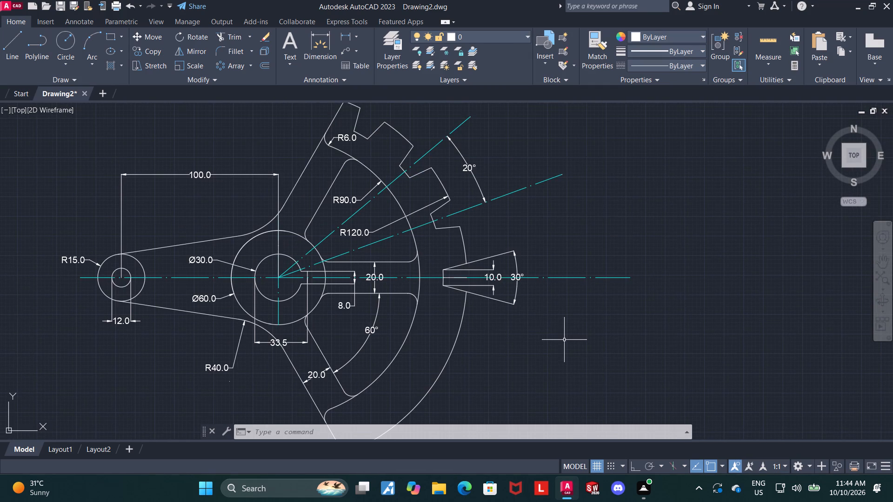
middle_click_drag(555, 323, 561, 339)
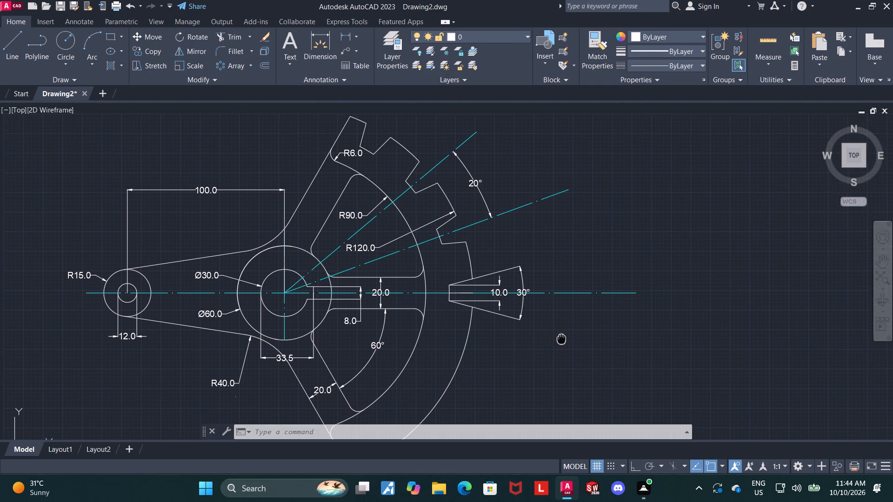
middle_click_drag(561, 339, 565, 352)
scroll(564, 345, "down", 1)
middle_click_drag(562, 343, 553, 337)
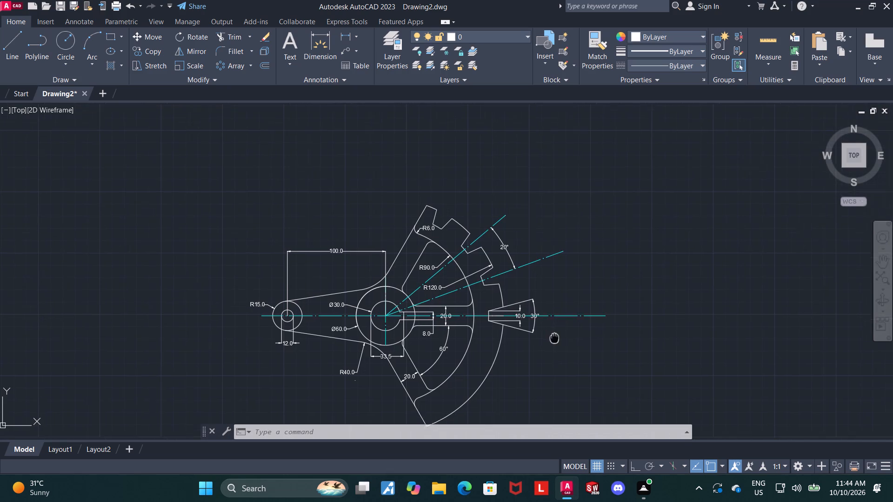
middle_click_drag(553, 337, 566, 282)
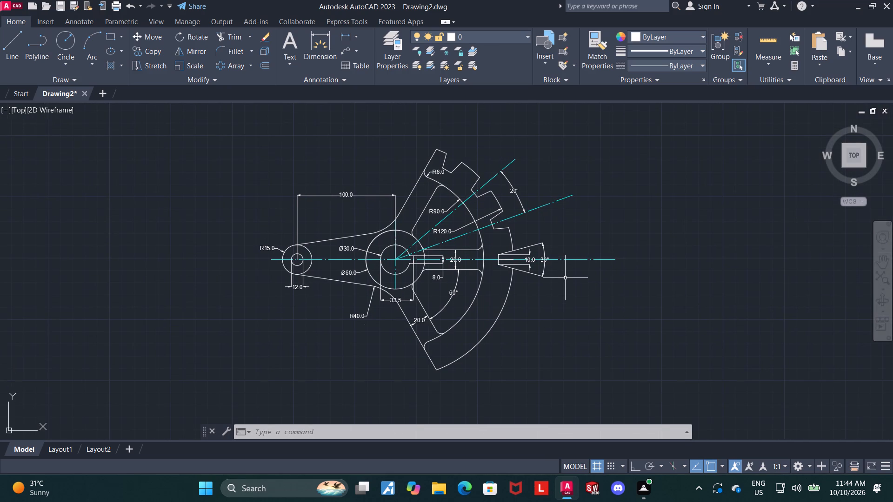
scroll(565, 277, "down", 1)
middle_click_drag(565, 277, 605, 205)
scroll(594, 226, "up", 1)
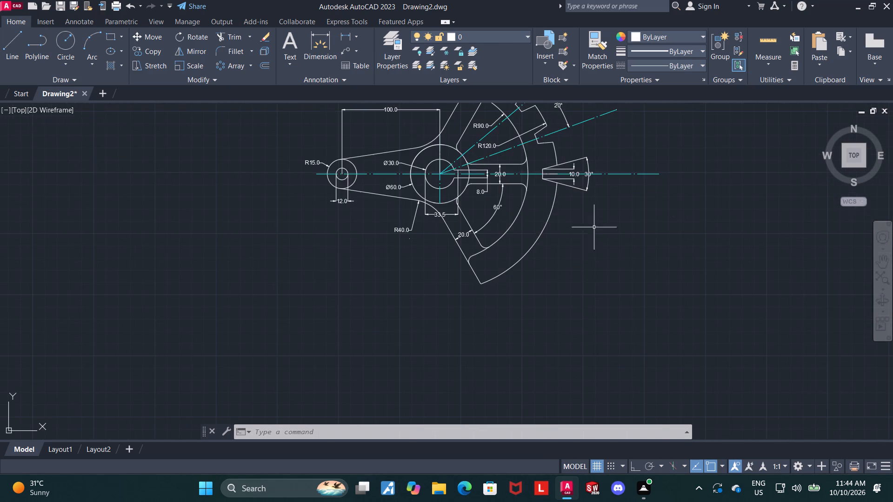
middle_click_drag(575, 246, 562, 283)
middle_click_drag(561, 282, 561, 302)
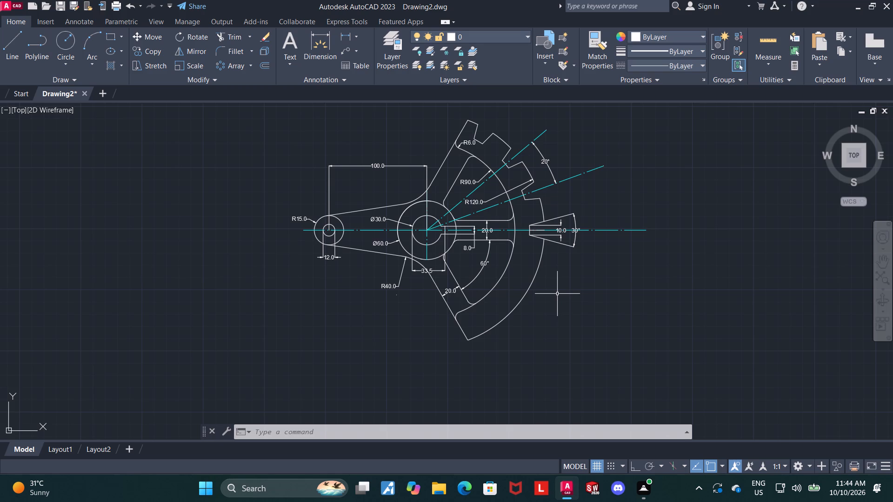
scroll(557, 293, "down", 1)
scroll(557, 293, "up", 2)
middle_click_drag(562, 282, 540, 376)
scroll(560, 294, "up", 1)
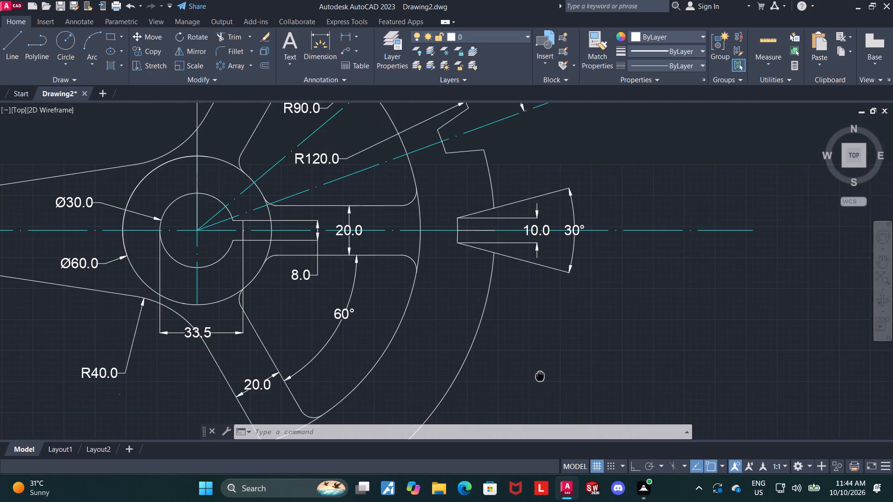
middle_click_drag(540, 376, 539, 377)
scroll(532, 335, "down", 2)
middle_click_drag(534, 324, 524, 329)
scroll(531, 323, "up", 2)
scroll(531, 323, "down", 1)
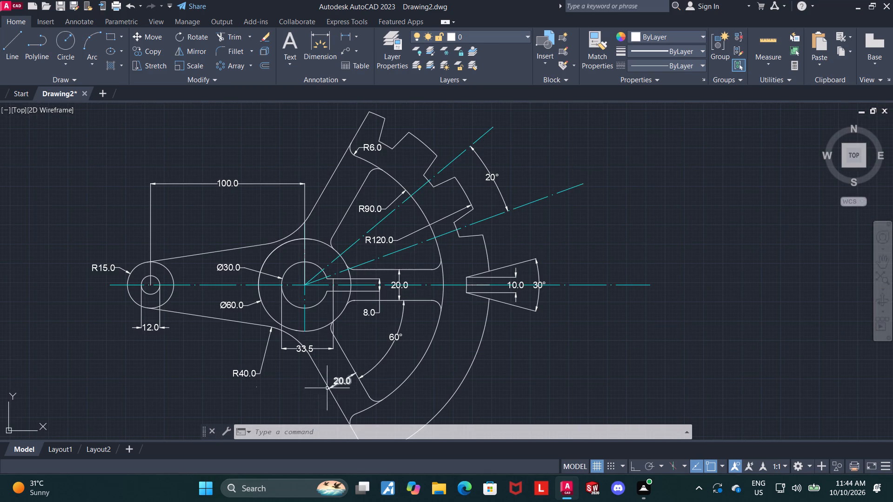
scroll(307, 377, "up", 2)
middle_click_drag(309, 371, 306, 211)
scroll(380, 258, "down", 2)
middle_click_drag(487, 266, 486, 291)
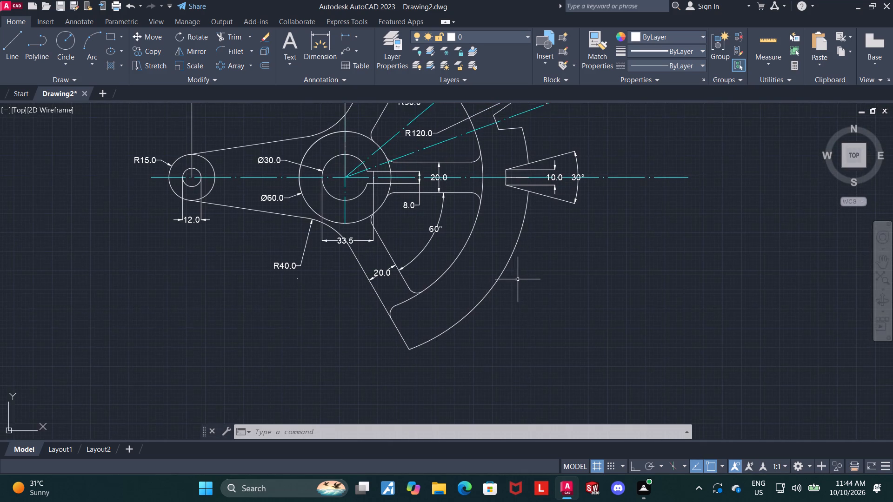
scroll(518, 273, "down", 1)
middle_click_drag(549, 243, 542, 266)
scroll(537, 257, "up", 1)
scroll(527, 252, "down", 1)
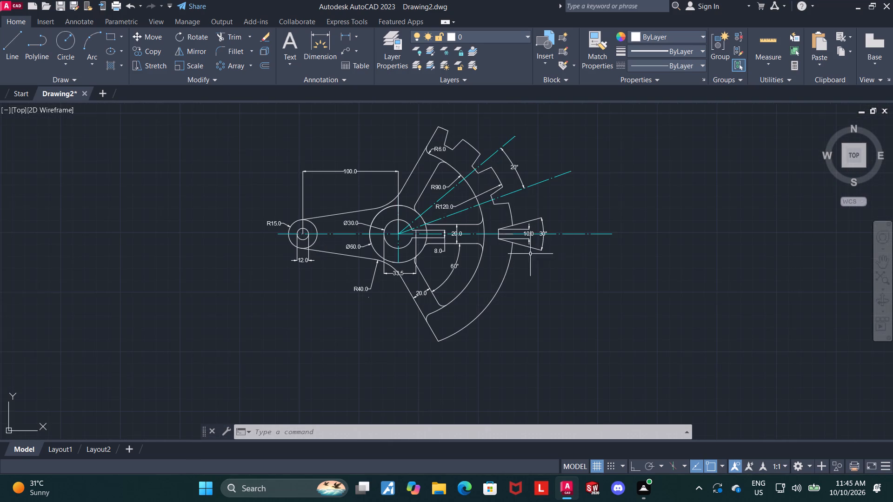
Select the polar array of rim slots to examine its settings.
key("ctrl+z")
scroll(520, 230, "up", 3)
key("Escape")
scroll(499, 179, "down", 2)
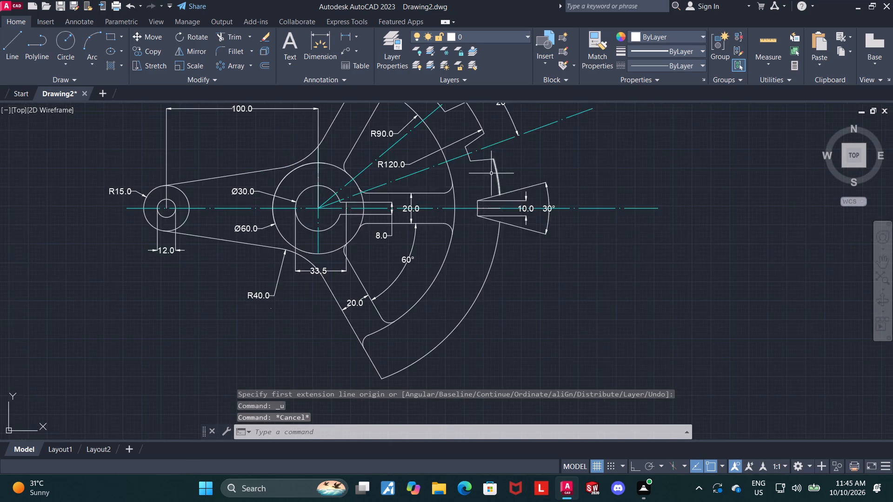
scroll(480, 148, "up", 1)
right_click(486, 166)
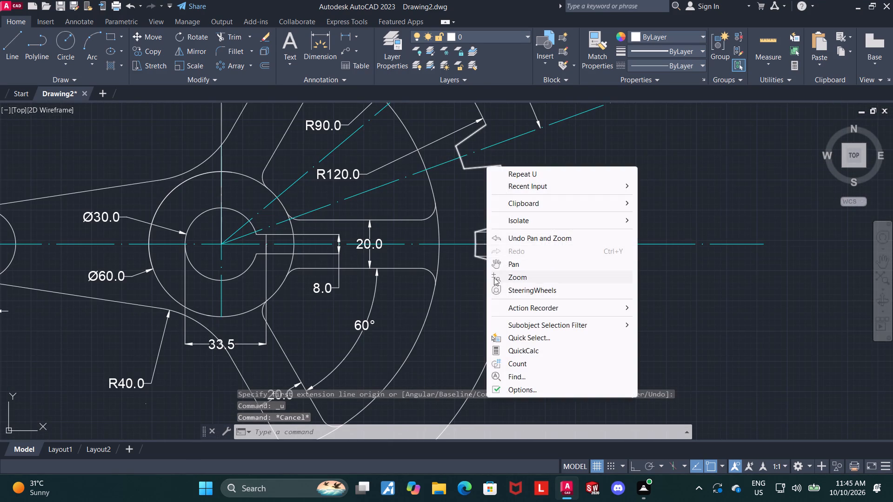
key("Escape")
left_click(474, 166)
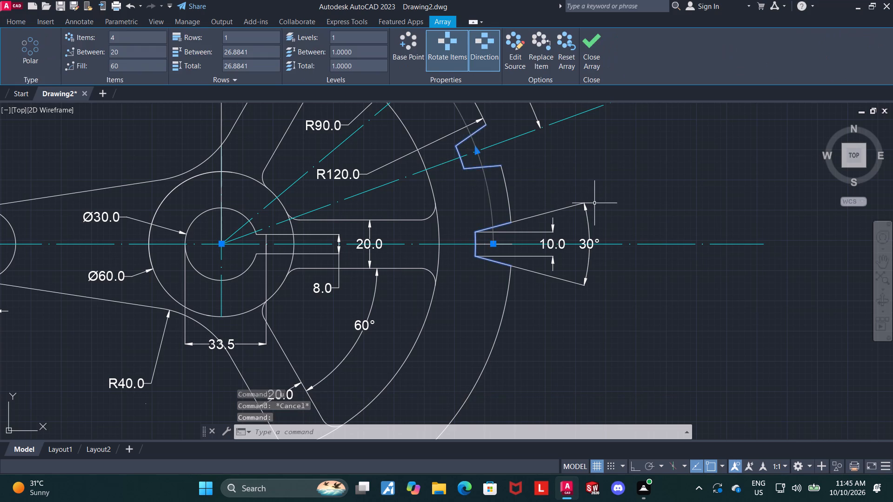
scroll(594, 203, "down", 2)
key("Escape")
Undo the drawing back past the 20° angular dimension, the 40° centre line and the rim trims at the arrayed slots.
key("ctrl+z")
key("ctrl+z")
key("ctrl+z")
key("ctrl+z")
key("ctrl+z")
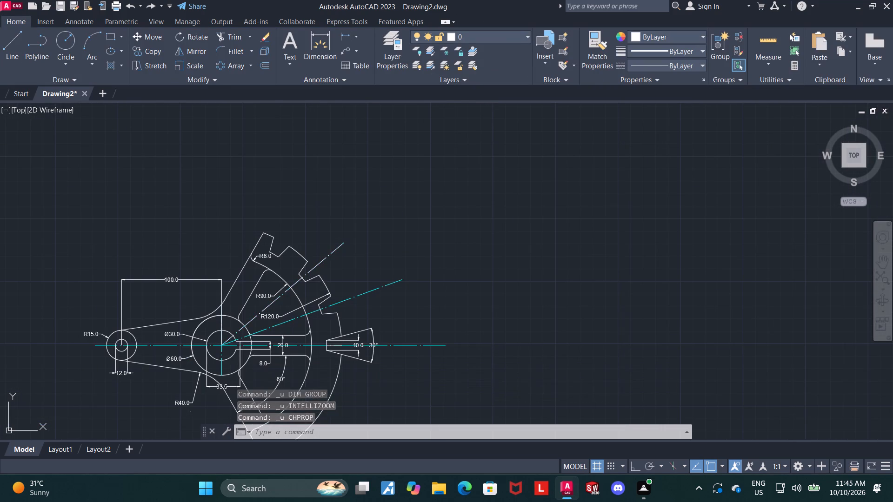
key("ctrl+z")
key("ctrl+z")
key("ctrl+z")
key("ctrl+z")
key("ctrl+z")
key("ctrl+z")
key("ctrl+z")
key("ctrl+z")
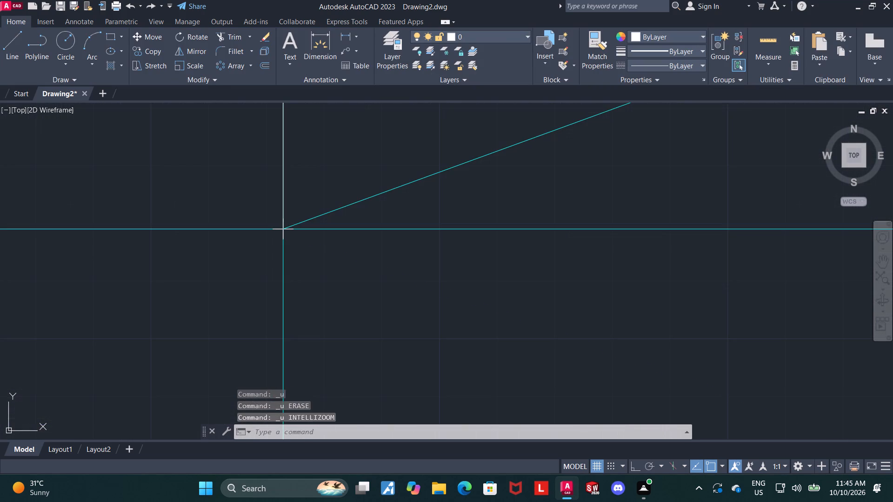
key("ctrl+z")
key("ctrl+z")
key("ctrl+z")
key("ctrl+z")
key("ctrl+z")
key("ctrl+z")
key("ctrl+z")
key("ctrl+z")
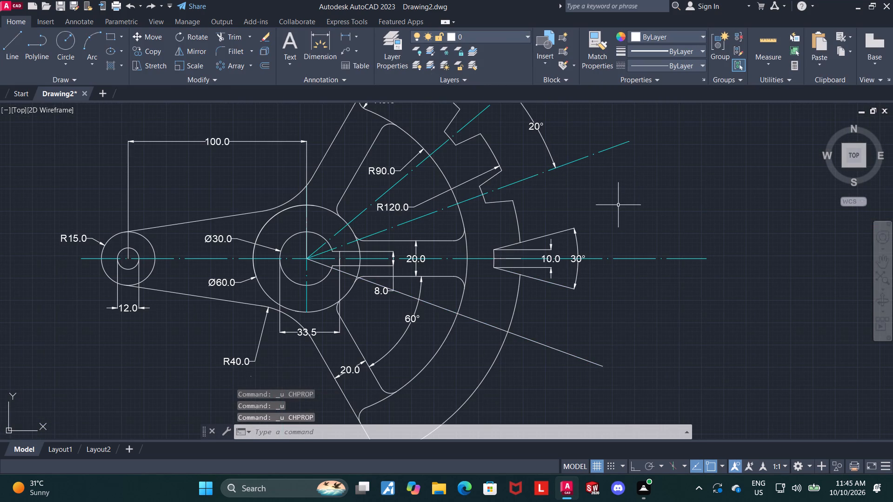
key("ctrl+z")
key("ctrl+z")
key("ctrl+z")
key("ctrl+z")
key("ctrl+z")
key("ctrl+z")
key("ctrl+z")
key("ctrl+z")
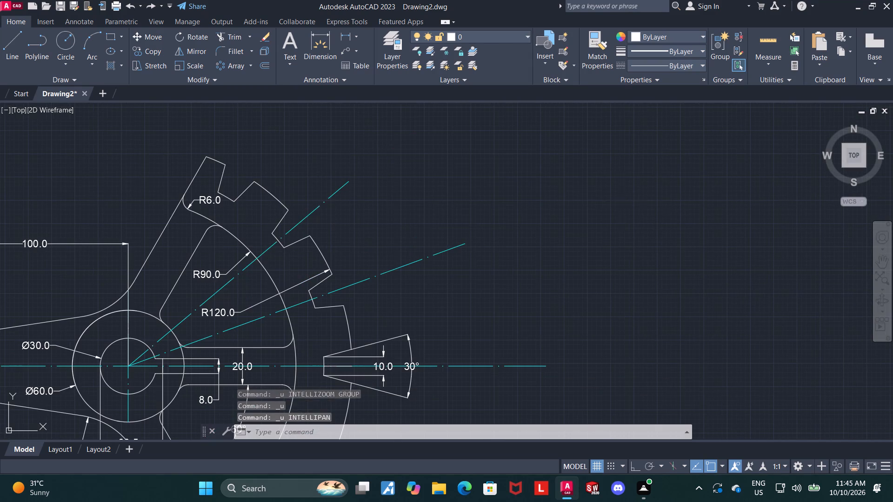
key("ctrl+z")
key("ctrl+z")
key("ctrl+z")
key("ctrl+z")
key("ctrl+z")
key("ctrl+z")
key("ctrl+z")
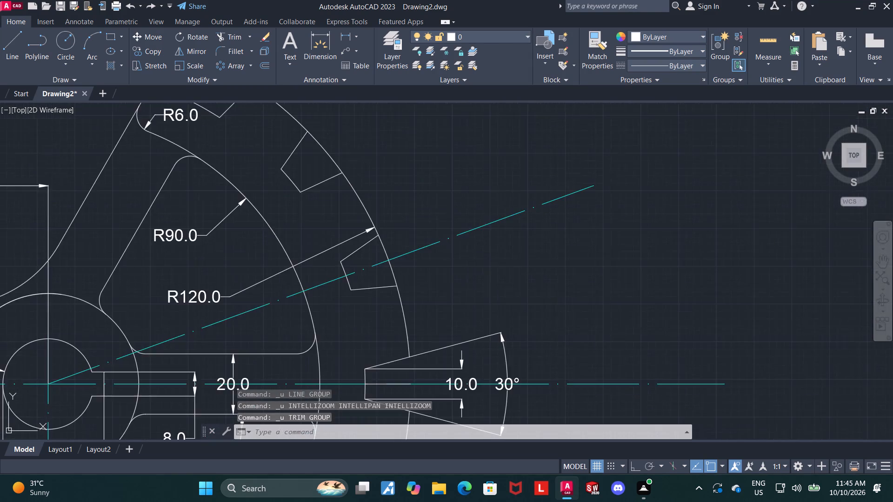
Undo further, past the polar slot array and the 20° centre line, until the untrimmed arc between the R90 and R120 arcs returns.
key("ctrl+z")
key("ctrl+z")
key("ctrl+z")
key("ctrl+z")
key("ctrl+z")
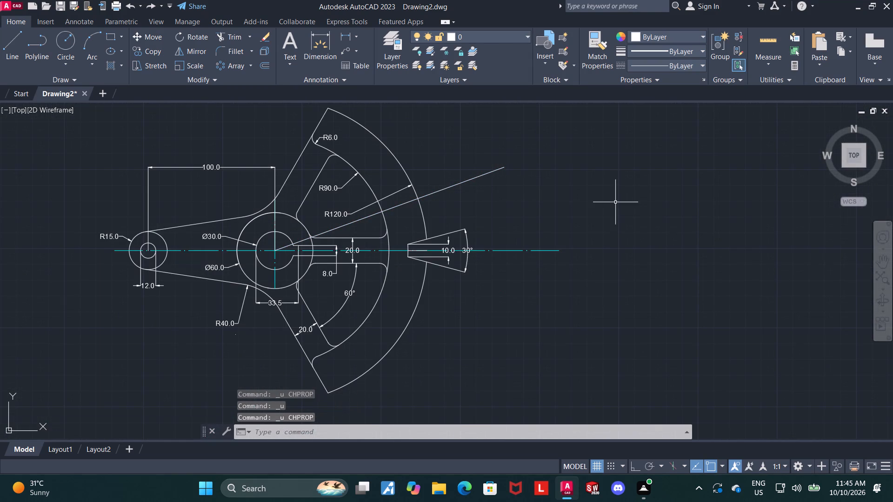
key("ctrl+z")
key("ctrl+z")
scroll(615, 202, "down", 1, "ctrl")
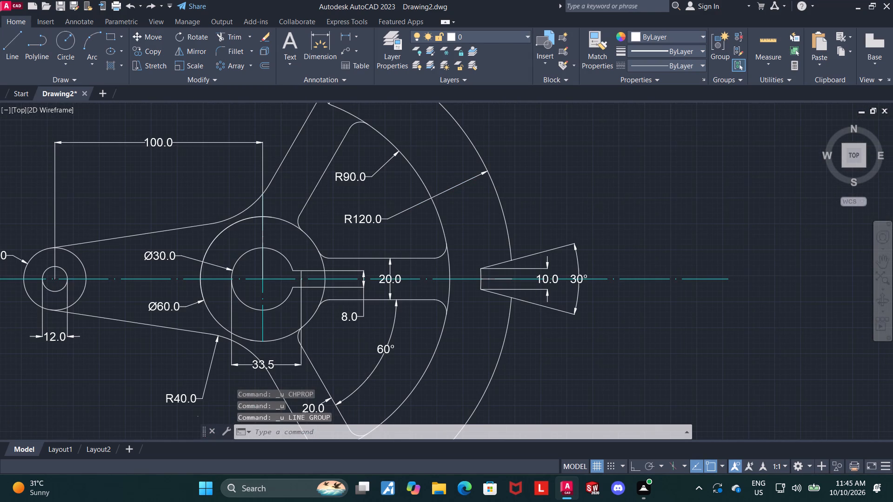
key("ctrl+z")
key("ctrl+z")
key("ctrl+z")
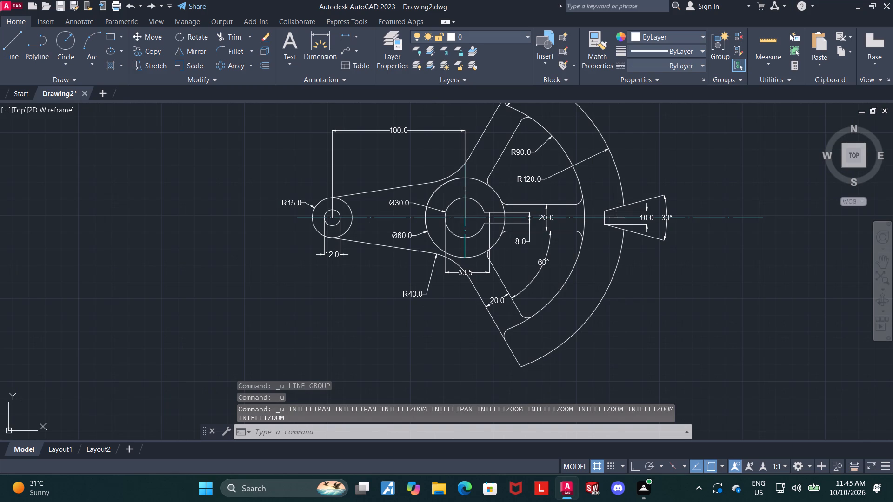
Trim away the arc between the R90 and R120 arcs, above and below the tapered slot.
scroll(615, 202, "down", 2)
middle_click_drag(655, 236, 640, 255)
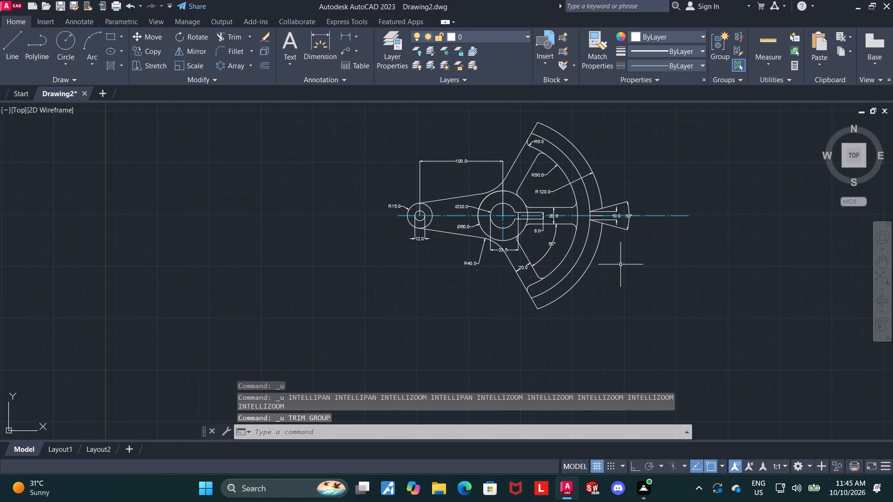
scroll(660, 189, "up", 1)
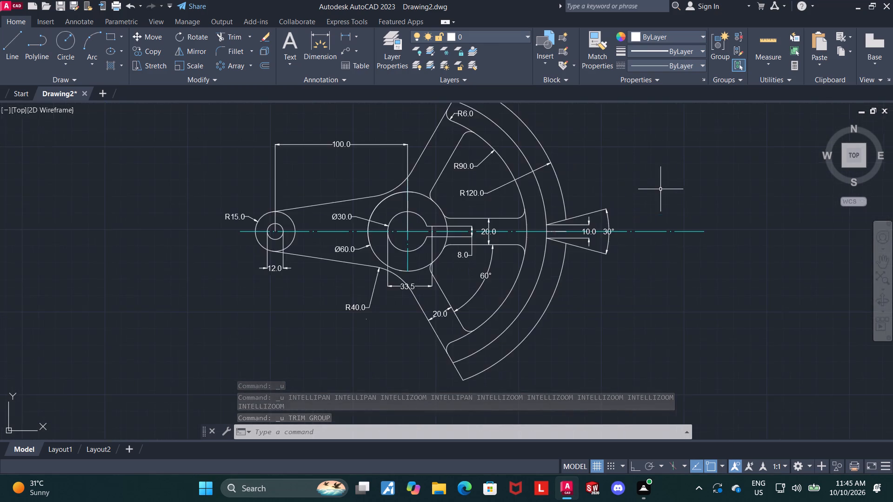
scroll(628, 188, "up", 1)
key("Escape")
key("Escape")
left_click(223, 38)
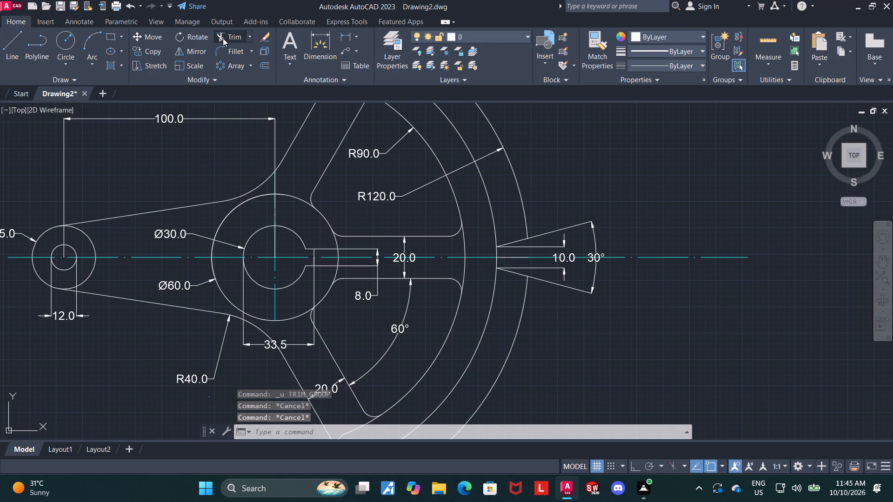
left_click(486, 192)
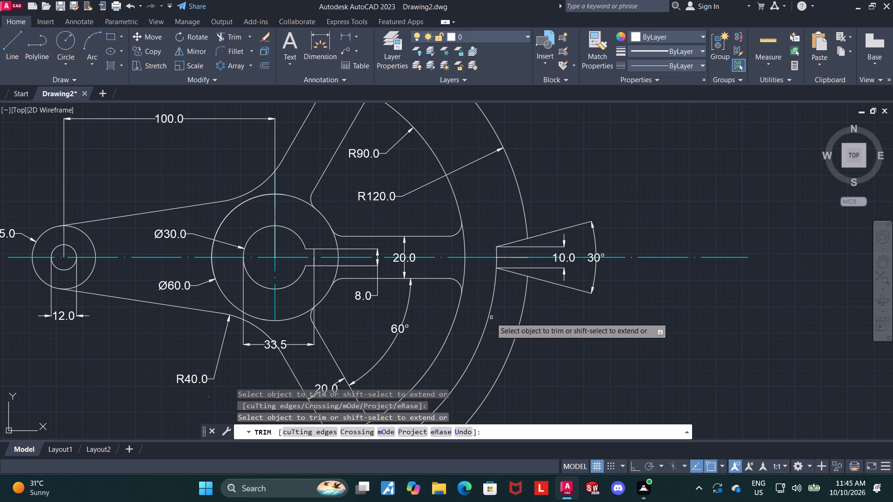
left_click(492, 310)
key("Escape")
scroll(574, 331, "down", 2)
middle_click_drag(590, 326, 568, 301)
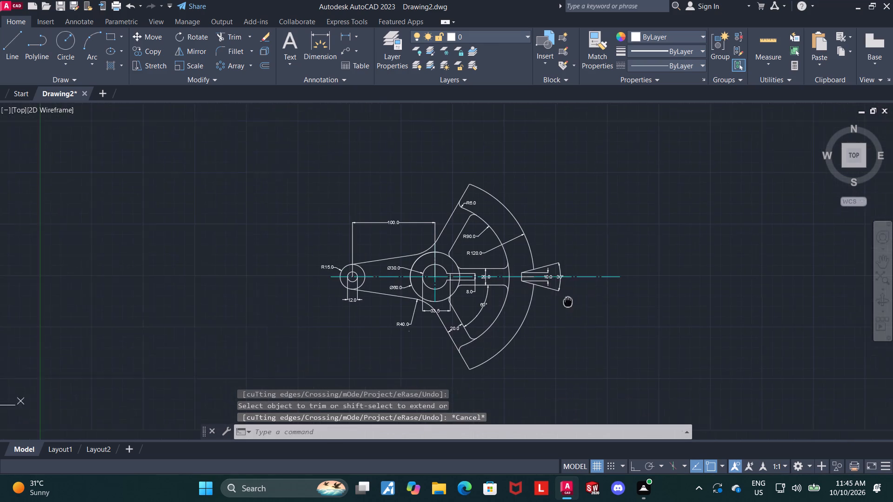
Create a polar array of the tapered slot's two sloped sides and inner end arc about the hub centre.
middle_click_drag(568, 301, 551, 283)
scroll(549, 277, "up", 2)
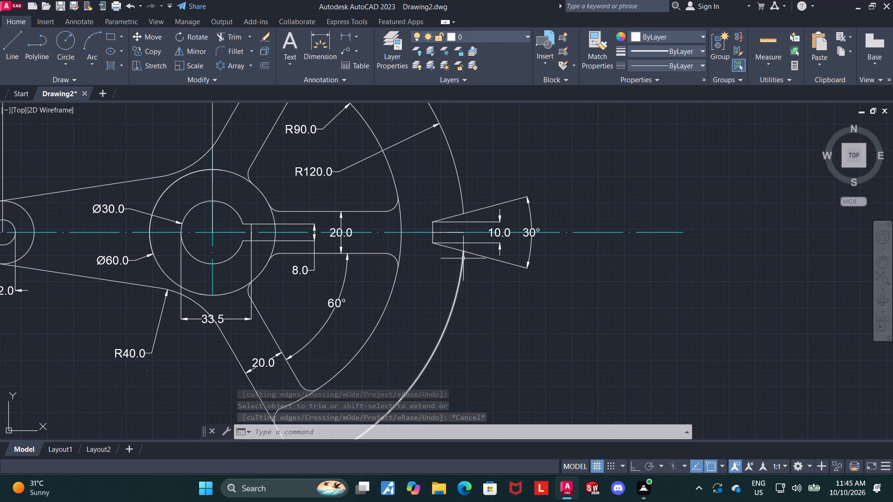
scroll(464, 221, "up", 3)
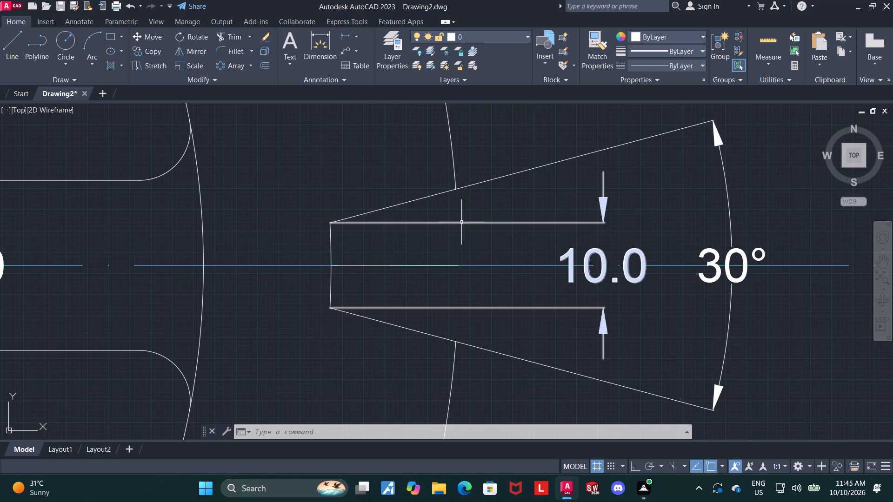
left_click(428, 195)
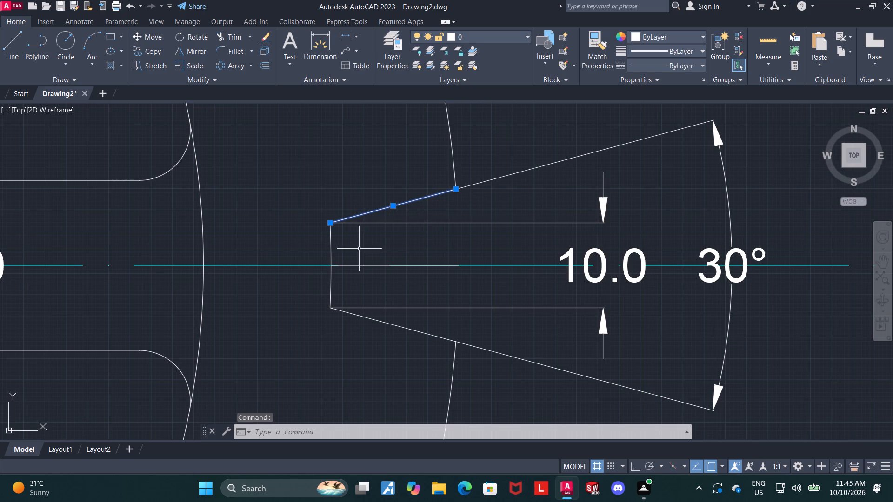
scroll(343, 245, "down", 4)
middle_click_drag(434, 309, 666, 332)
scroll(659, 326, "up", 3)
middle_click_drag(640, 318, 644, 351)
key("Escape")
scroll(600, 338, "down", 2)
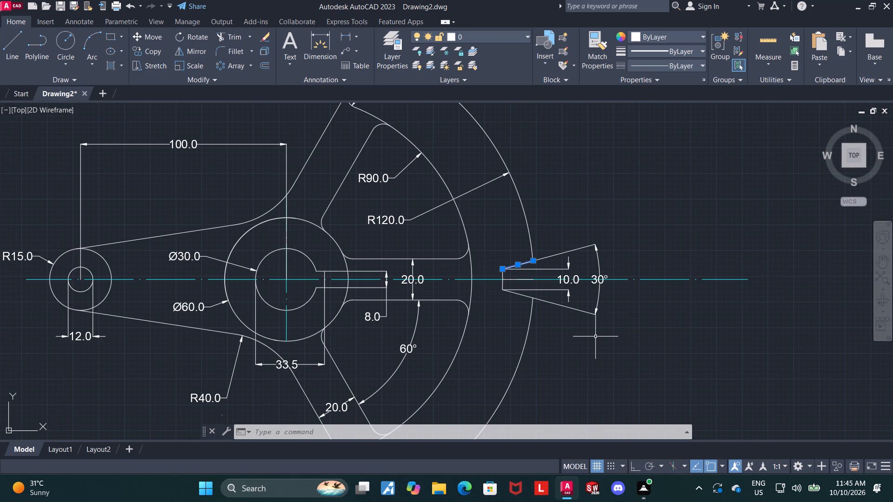
scroll(595, 337, "down", 1)
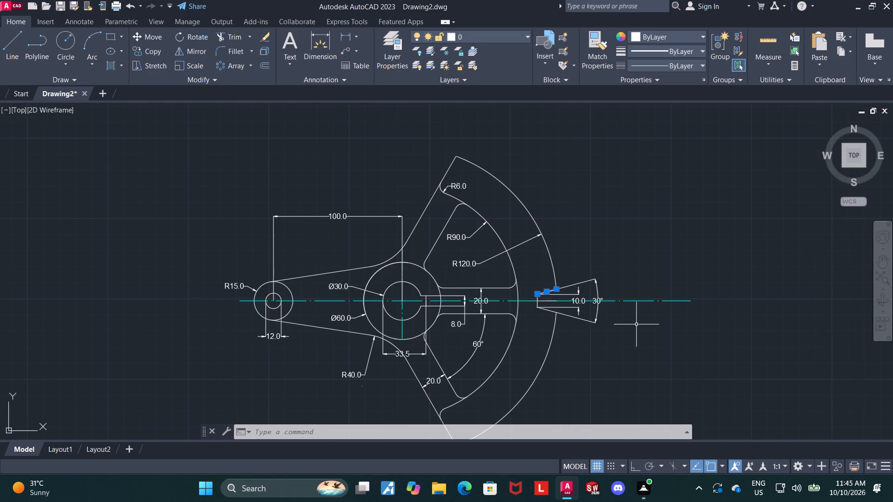
middle_click_drag(649, 340, 645, 325)
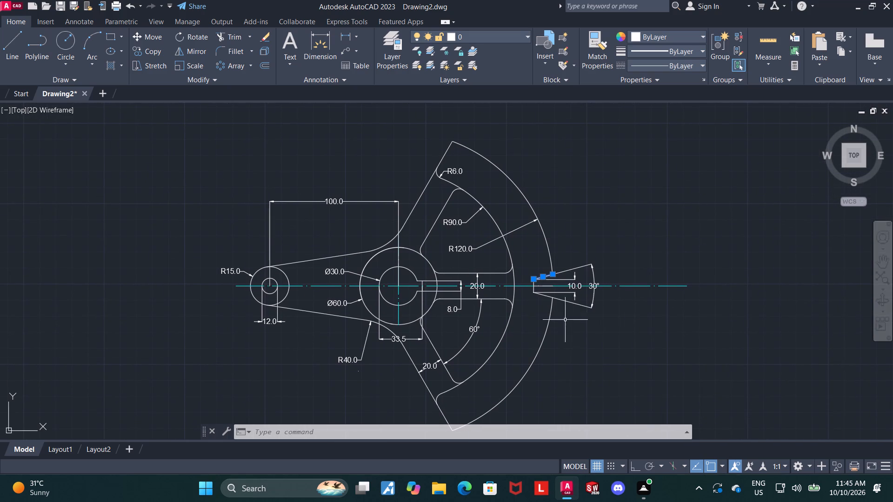
scroll(554, 297, "up", 2)
left_click(498, 274)
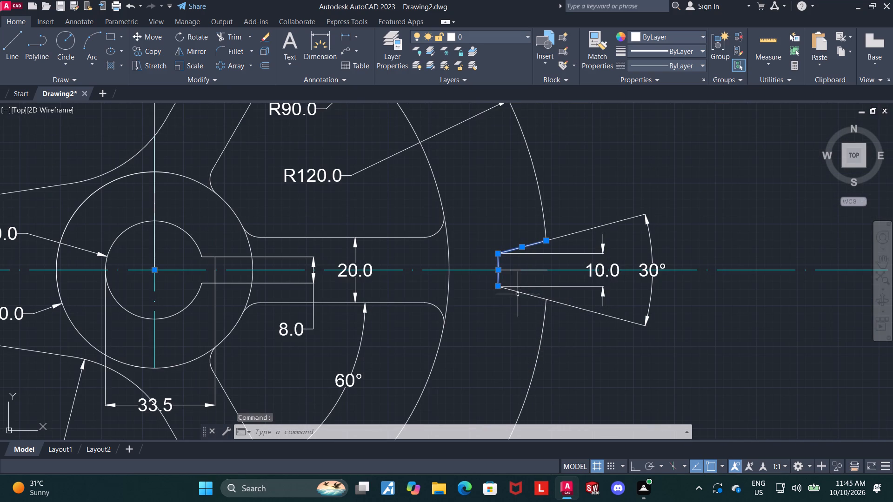
left_click(518, 294)
left_click(521, 293)
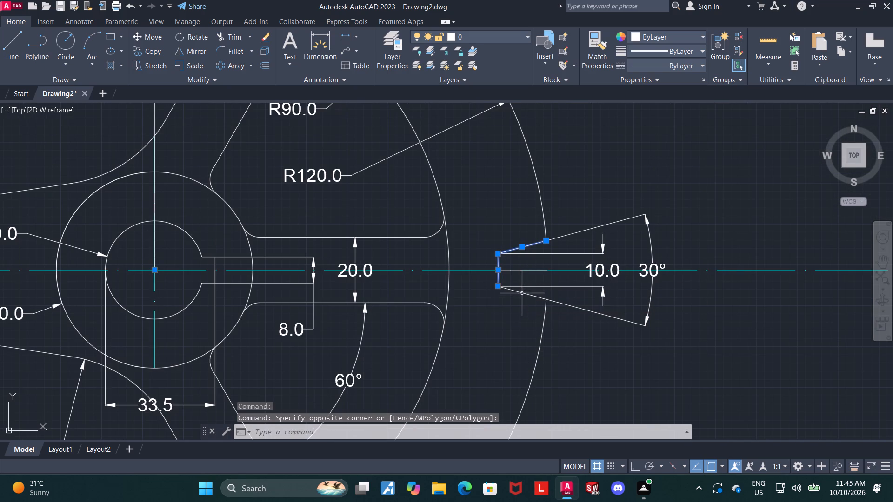
left_click(525, 297)
left_click(525, 295)
left_click(529, 295)
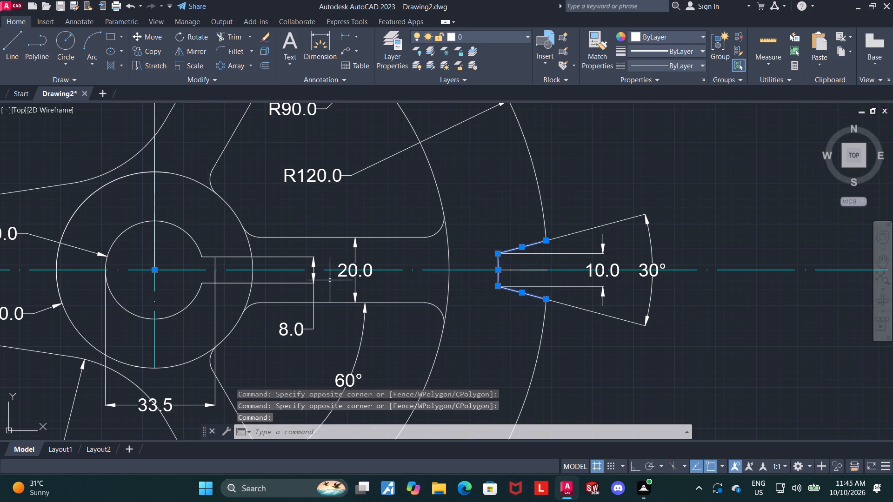
scroll(355, 289, "down", 1)
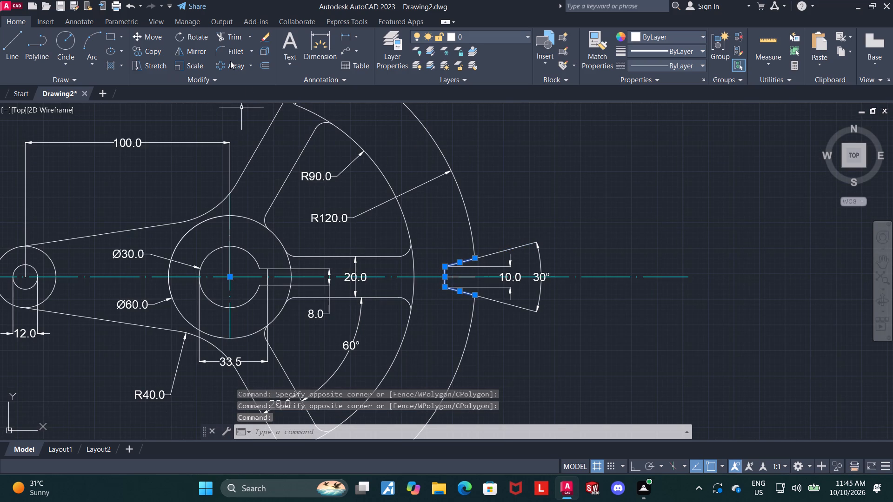
left_click(230, 61)
scroll(226, 283, "up", 6)
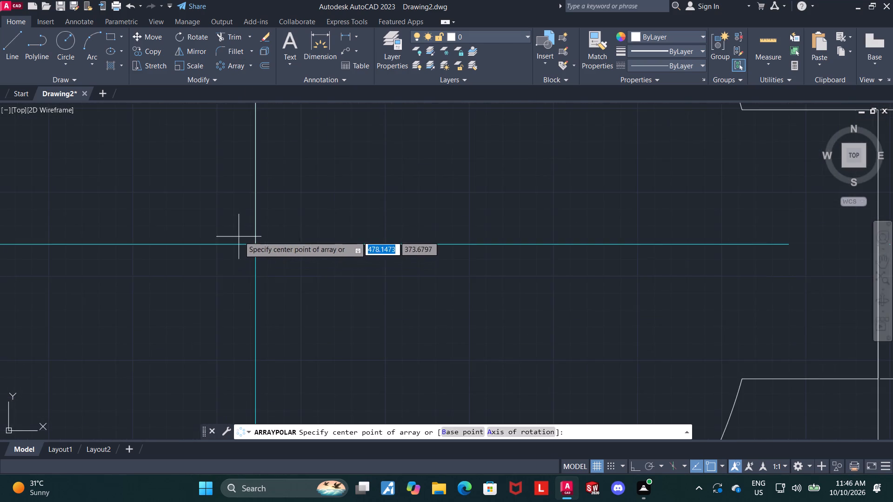
scroll(240, 236, "up", 4)
left_click(328, 284)
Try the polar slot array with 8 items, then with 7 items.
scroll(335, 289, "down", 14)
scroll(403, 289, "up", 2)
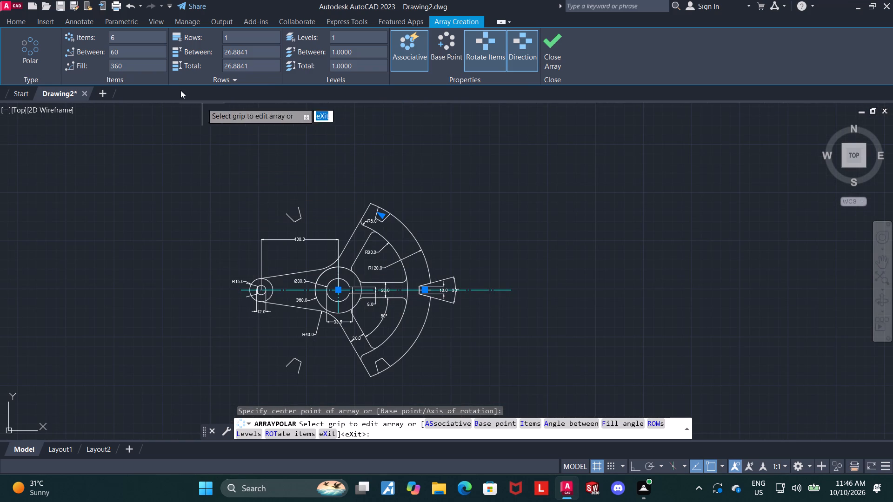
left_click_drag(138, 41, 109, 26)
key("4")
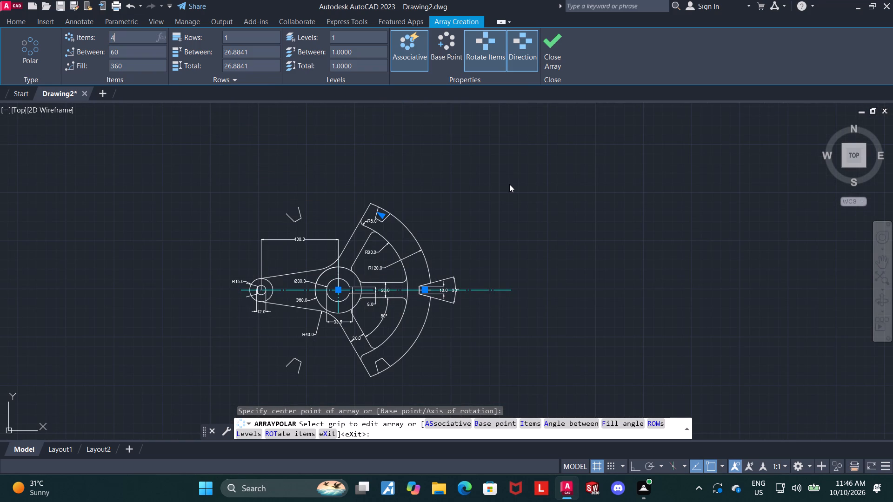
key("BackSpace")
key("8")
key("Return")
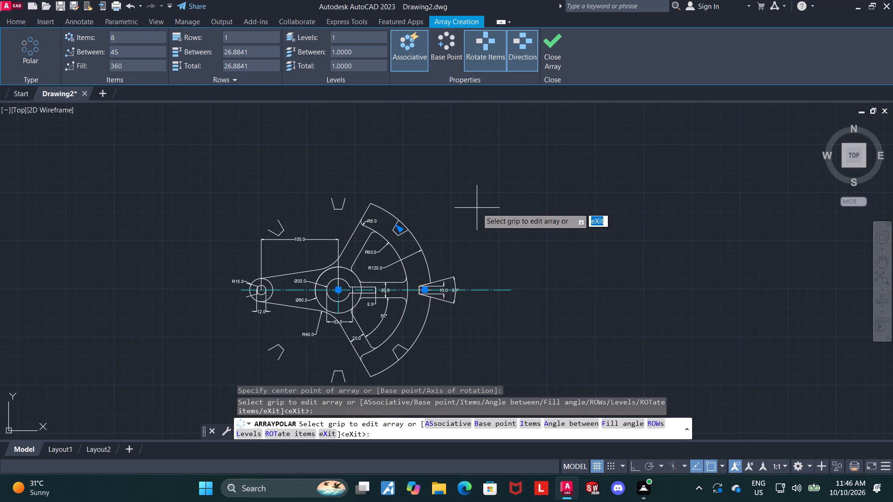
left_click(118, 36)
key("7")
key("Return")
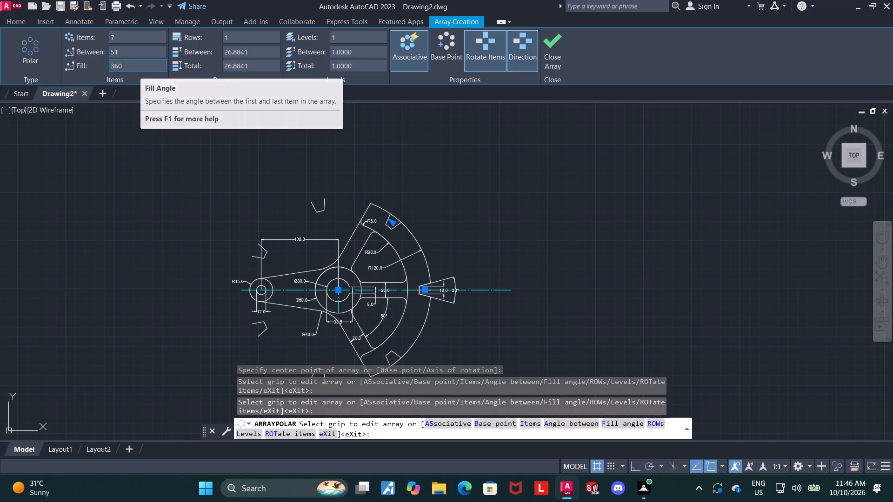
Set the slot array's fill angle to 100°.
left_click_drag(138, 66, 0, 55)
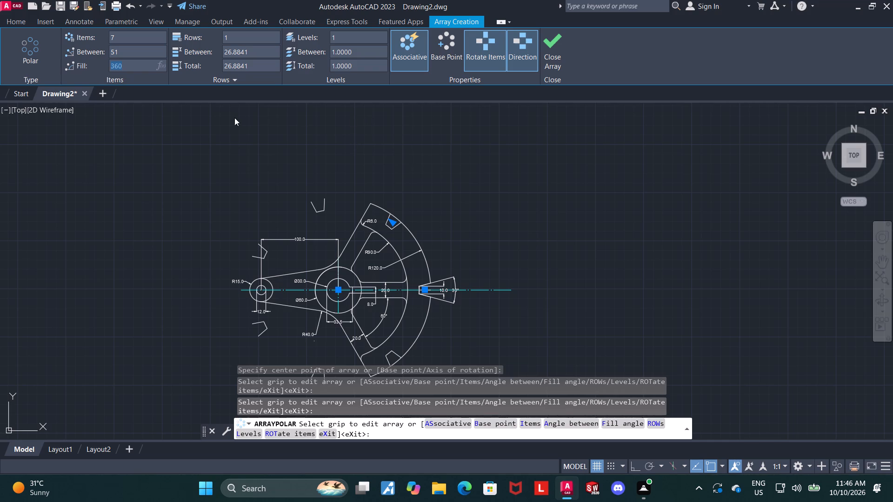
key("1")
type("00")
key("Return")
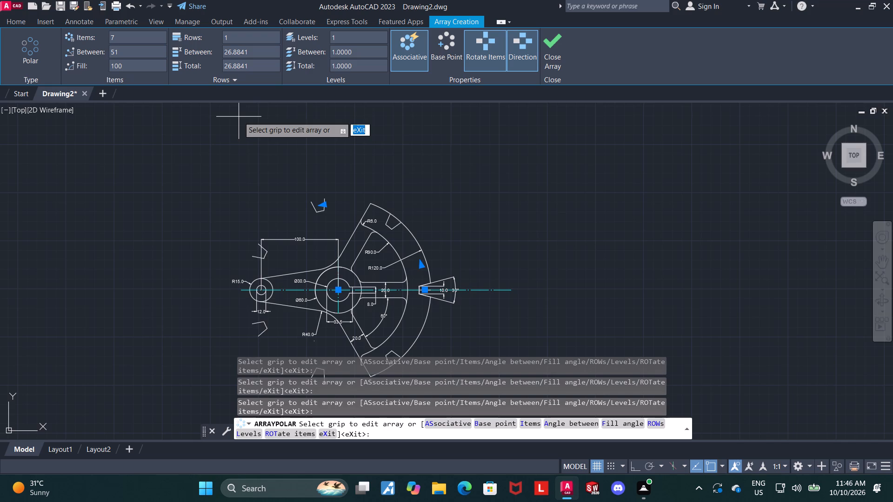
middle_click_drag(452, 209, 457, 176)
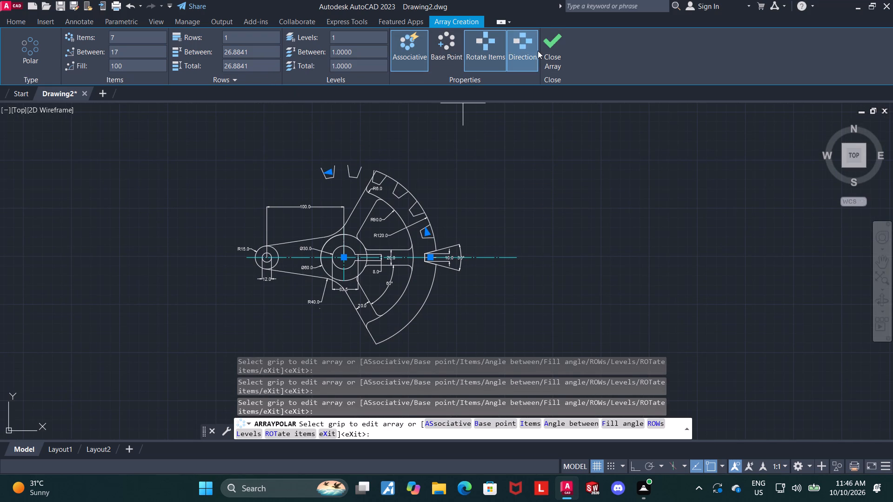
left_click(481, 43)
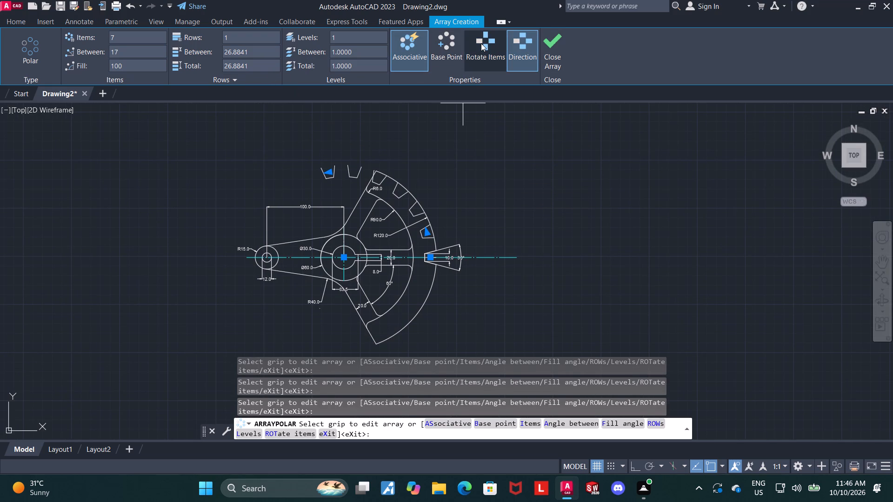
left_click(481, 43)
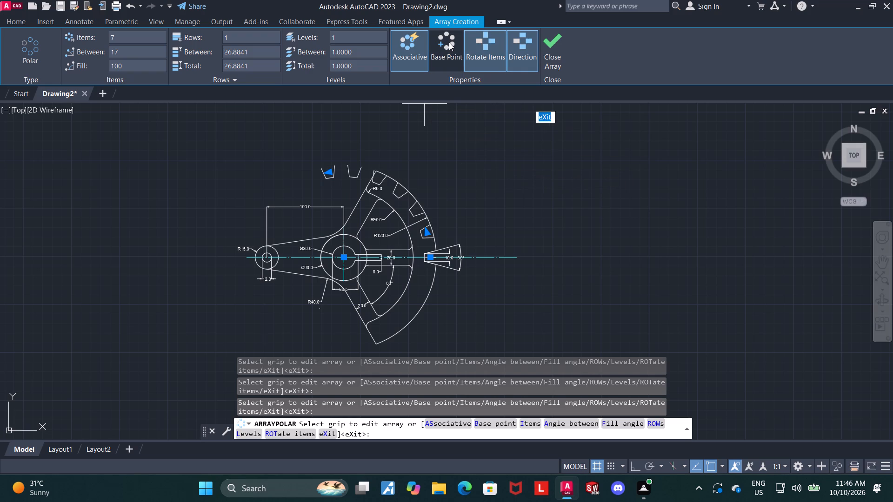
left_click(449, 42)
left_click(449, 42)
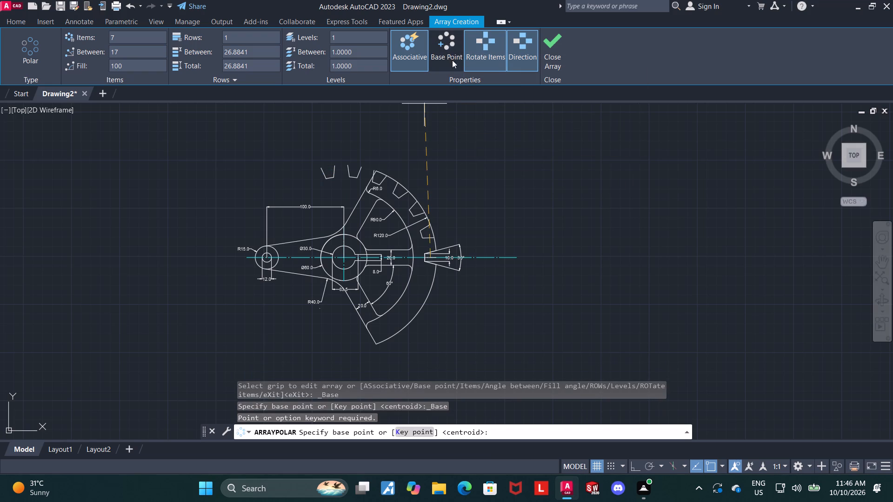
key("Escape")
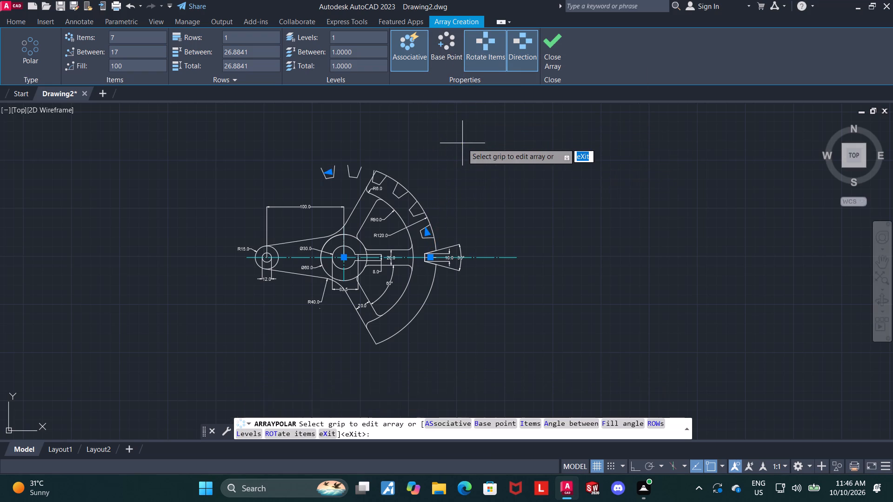
Set the slot array's item count to 4.
scroll(355, 218, "down", 1)
scroll(403, 239, "up", 2)
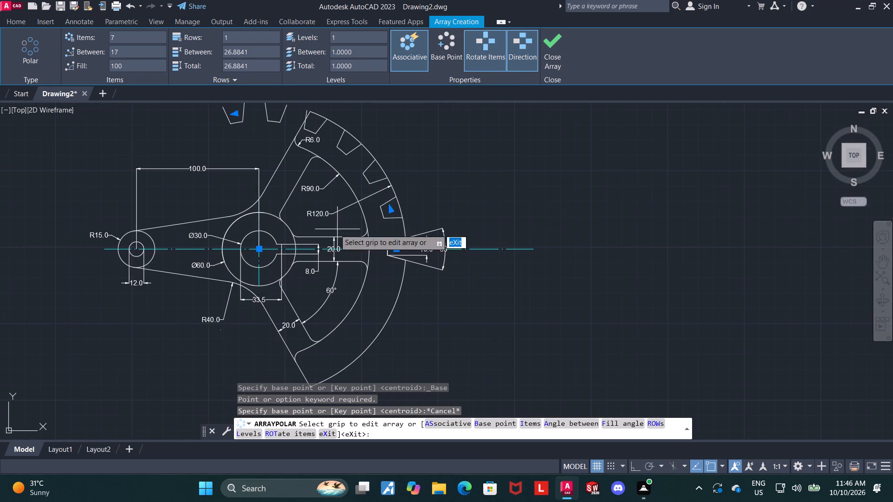
middle_click_drag(475, 176, 551, 225)
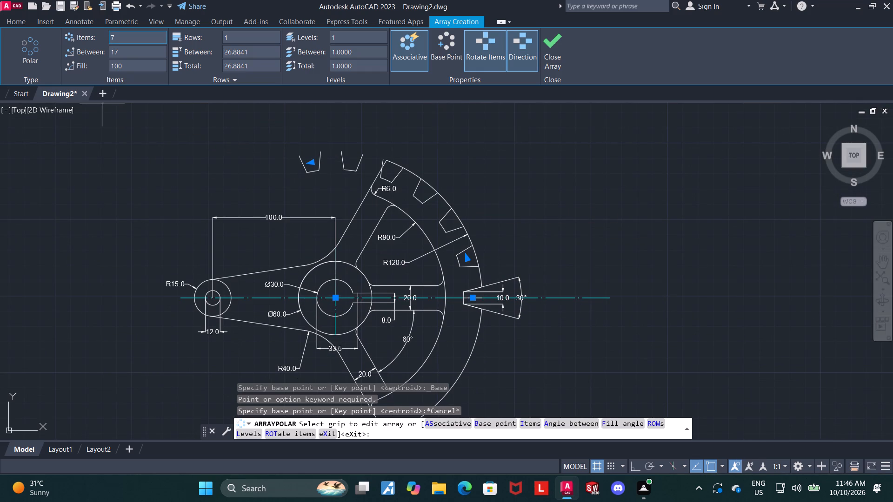
left_click_drag(132, 40, 0, 41)
key("4")
key("Return")
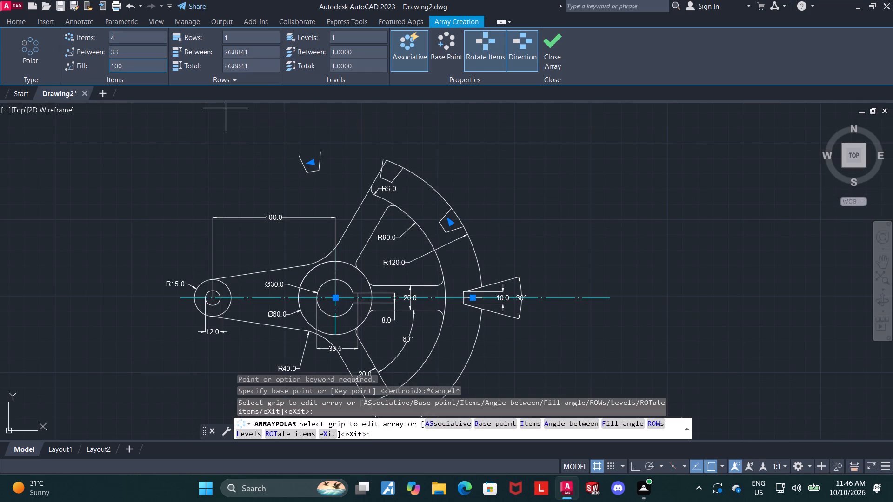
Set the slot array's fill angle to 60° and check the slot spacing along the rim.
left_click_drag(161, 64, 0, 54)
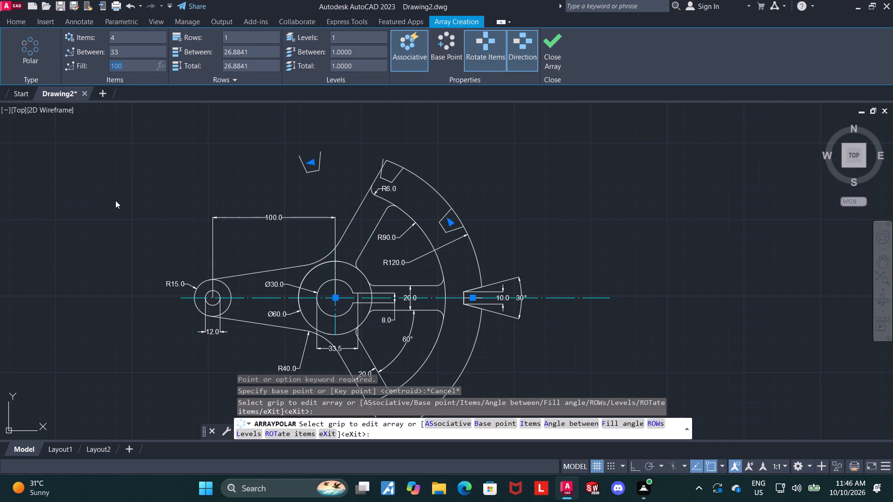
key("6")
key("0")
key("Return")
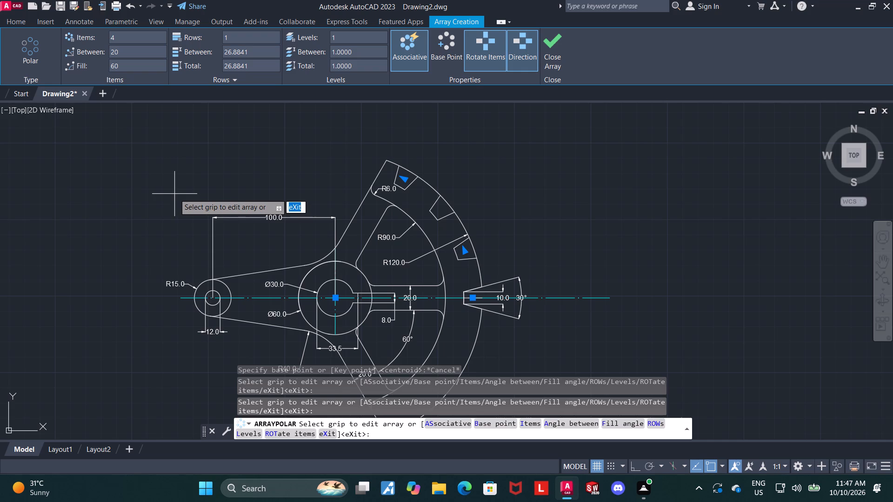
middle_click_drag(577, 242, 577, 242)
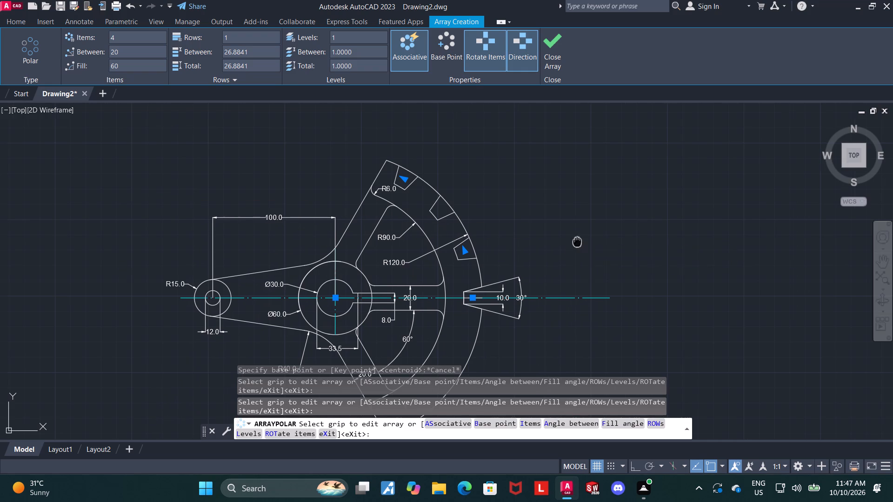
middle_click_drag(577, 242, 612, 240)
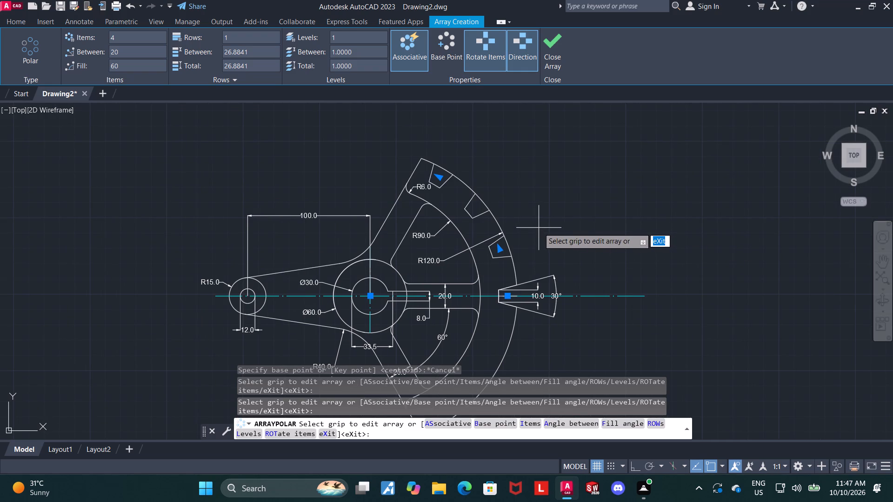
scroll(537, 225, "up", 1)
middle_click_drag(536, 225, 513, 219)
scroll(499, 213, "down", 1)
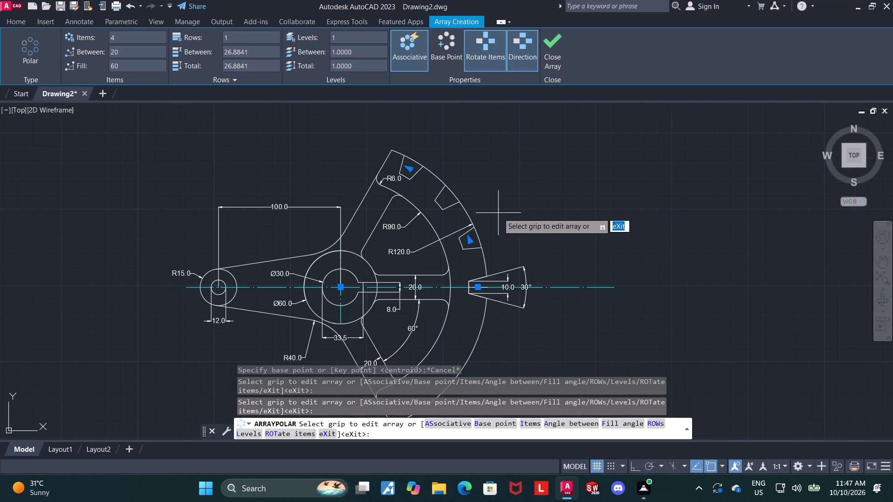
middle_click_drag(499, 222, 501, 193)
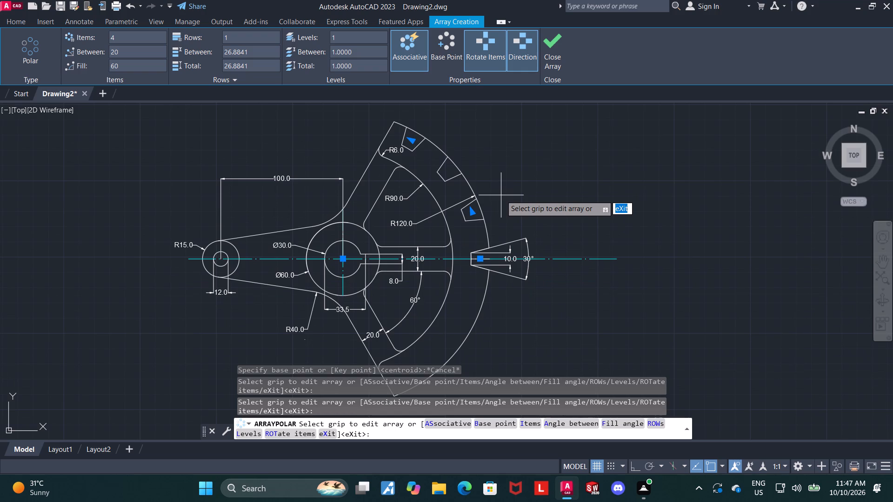
Set the slot array's fill angle to 80°.
left_click_drag(135, 64, 0, 73)
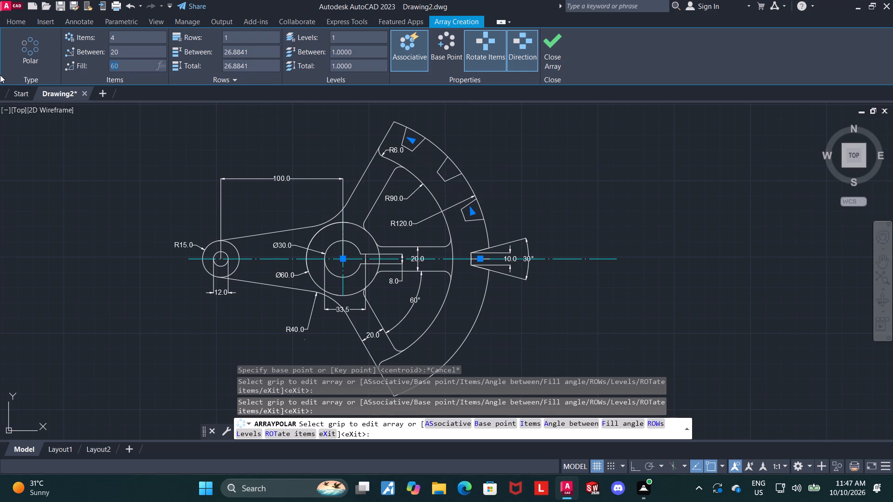
type("80")
key("Return")
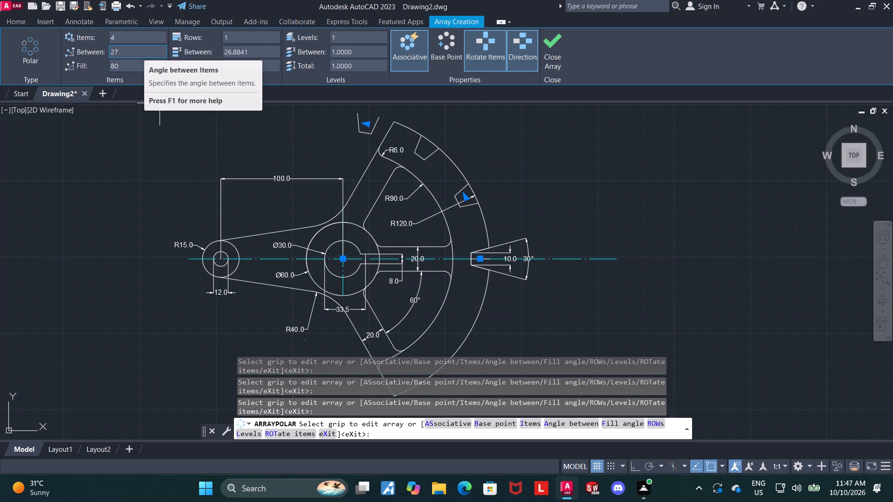
Set the slot array's angle between items to 20°.
left_click_drag(141, 50, 73, 50)
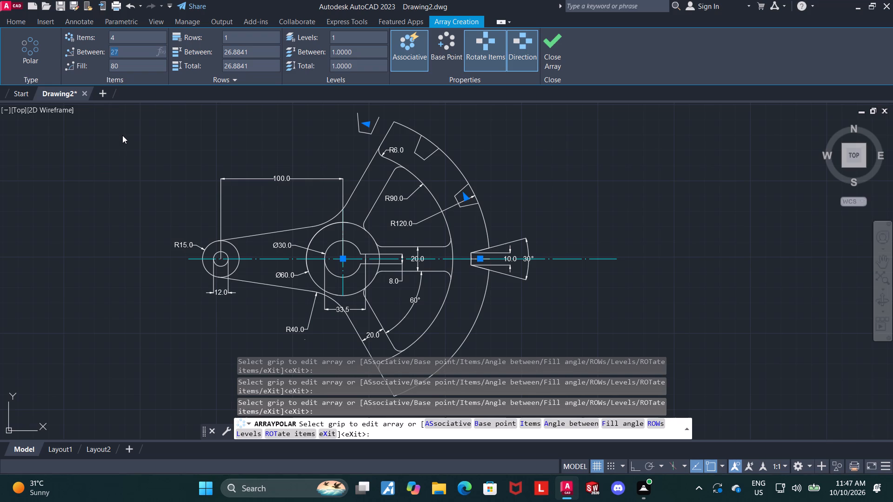
scroll(122, 135, "down", 1)
key("2")
key("0")
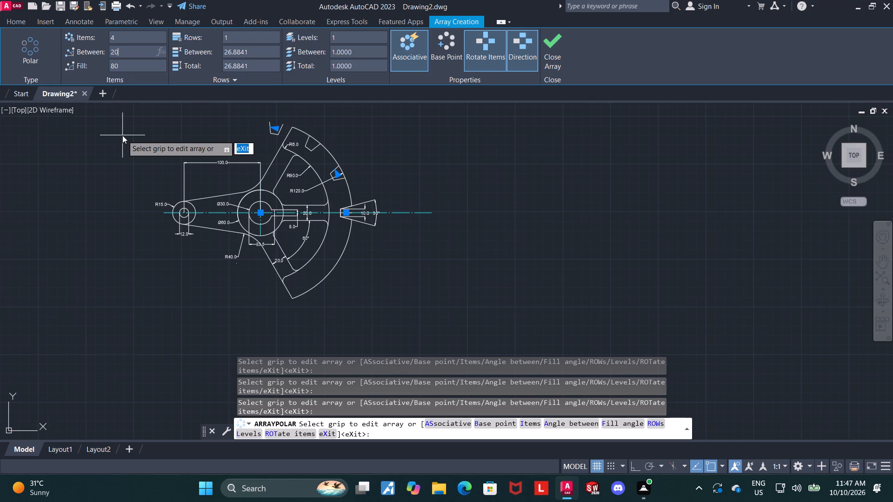
key("Return")
Check the spacing of the slots along the upper rim and finish the polar array.
scroll(293, 154, "up", 2)
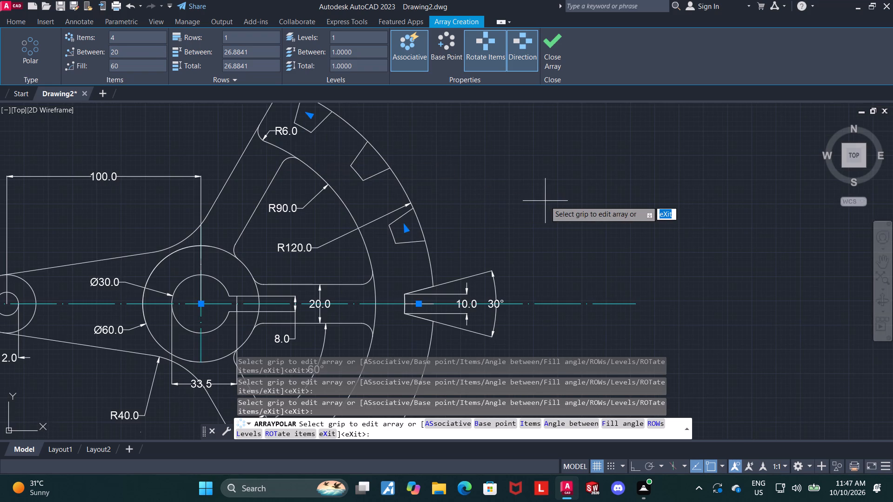
scroll(544, 201, "down", 1)
middle_click_drag(544, 201, 545, 211)
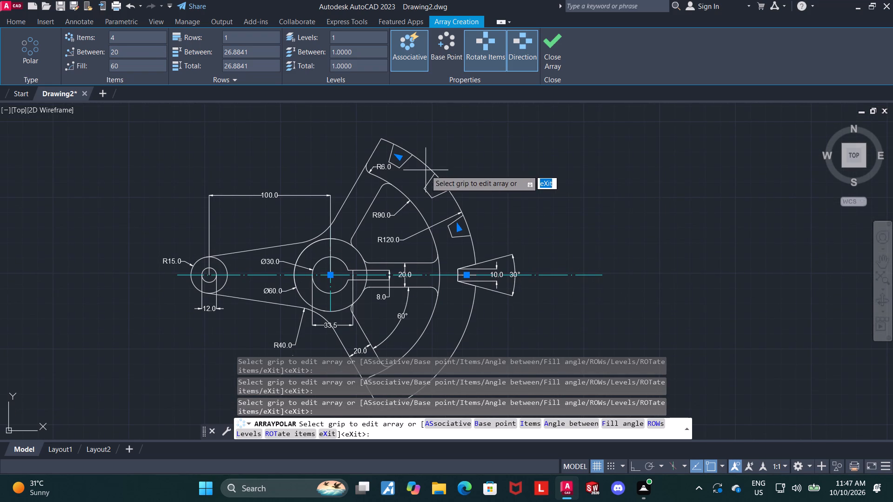
scroll(426, 168, "up", 1)
middle_click_drag(553, 199, 548, 191)
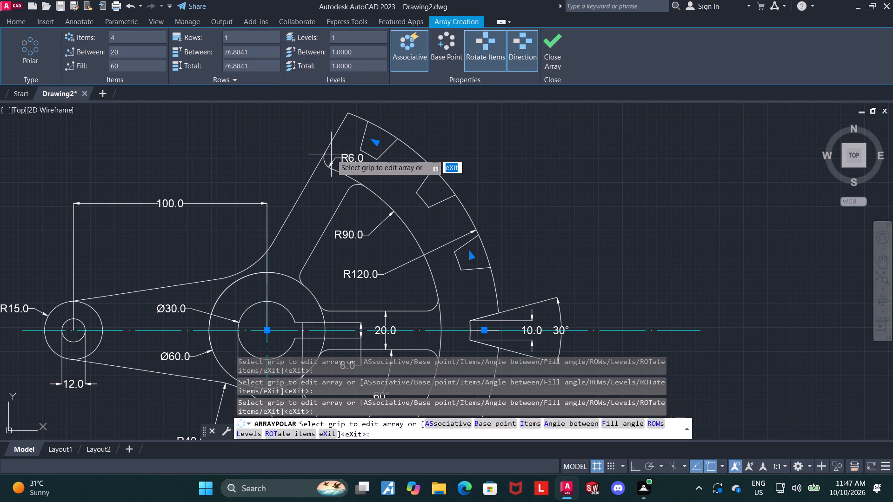
scroll(459, 237, "down", 2)
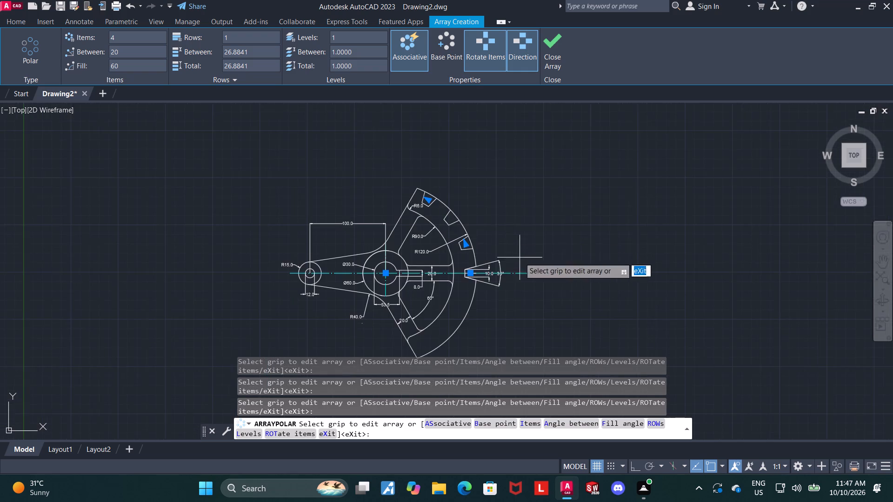
middle_click_drag(520, 258, 529, 216)
scroll(431, 277, "up", 2)
scroll(425, 295, "down", 2)
scroll(428, 222, "up", 2)
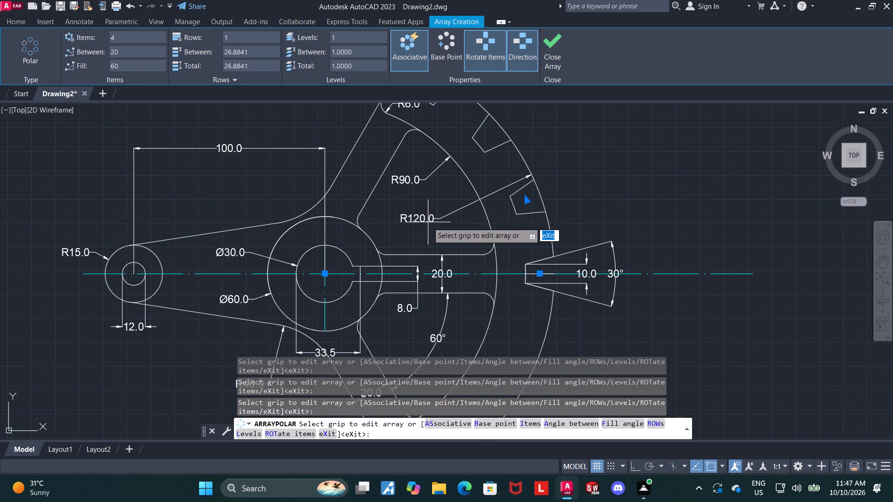
key("Escape")
key("Escape")
key("Escape")
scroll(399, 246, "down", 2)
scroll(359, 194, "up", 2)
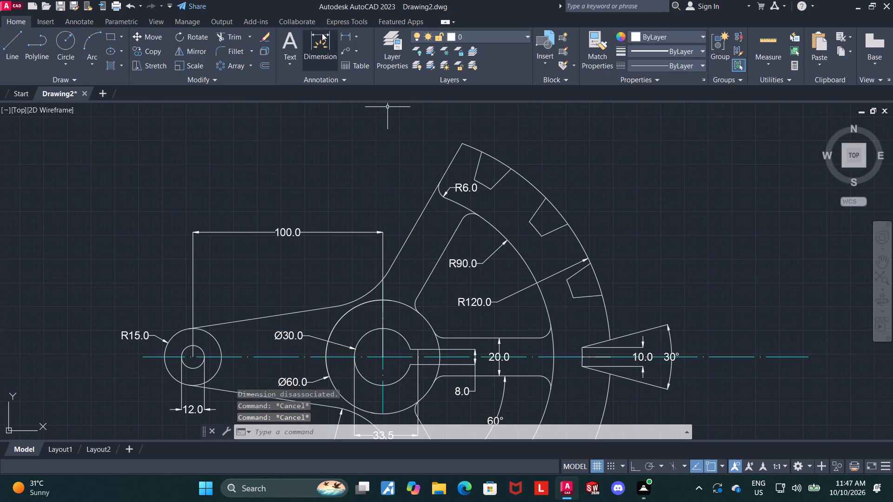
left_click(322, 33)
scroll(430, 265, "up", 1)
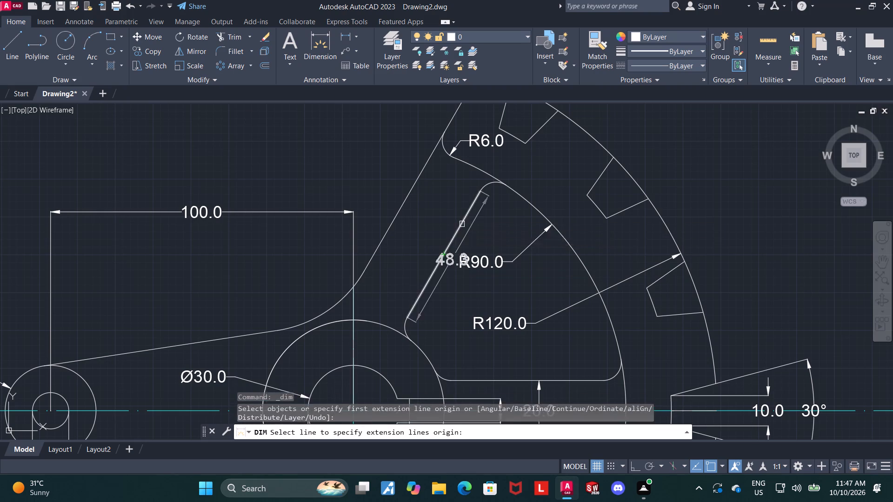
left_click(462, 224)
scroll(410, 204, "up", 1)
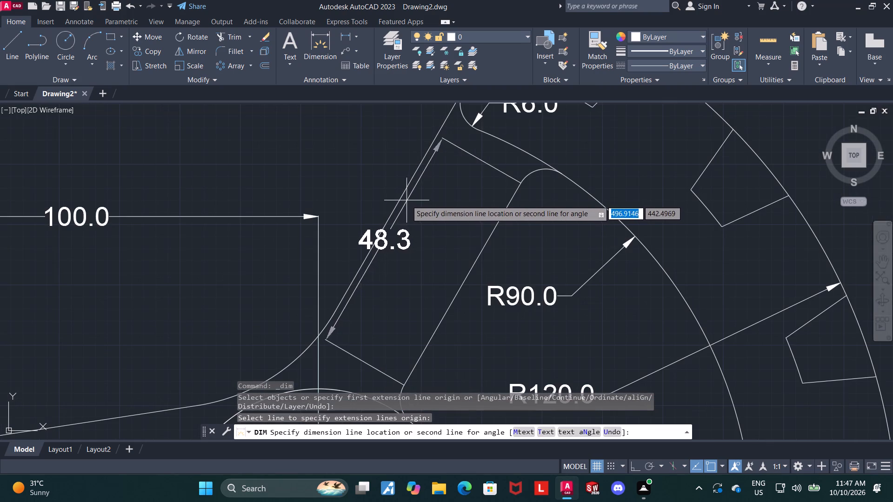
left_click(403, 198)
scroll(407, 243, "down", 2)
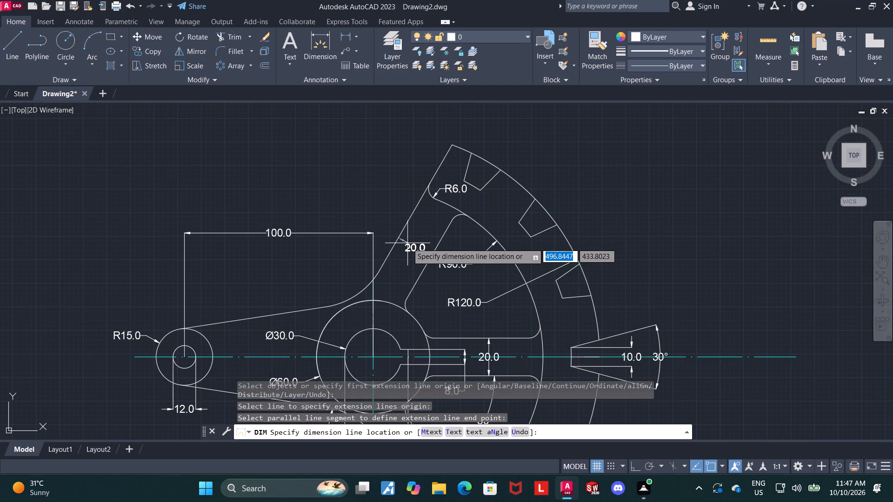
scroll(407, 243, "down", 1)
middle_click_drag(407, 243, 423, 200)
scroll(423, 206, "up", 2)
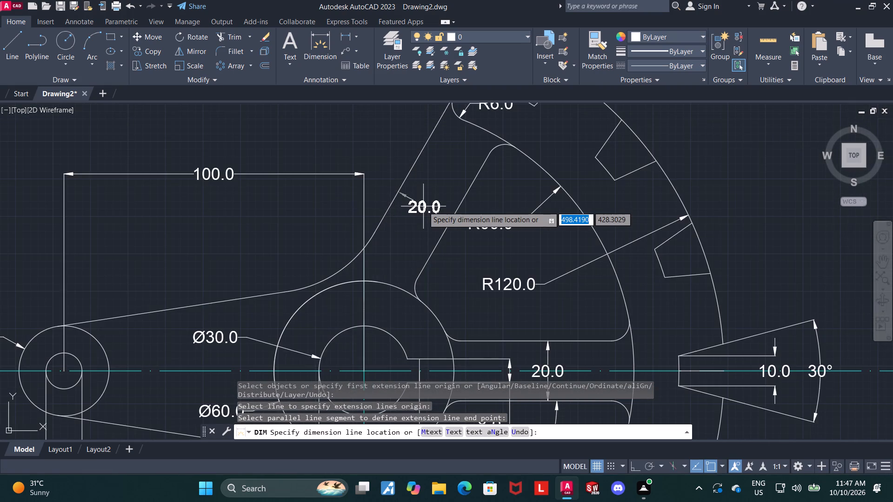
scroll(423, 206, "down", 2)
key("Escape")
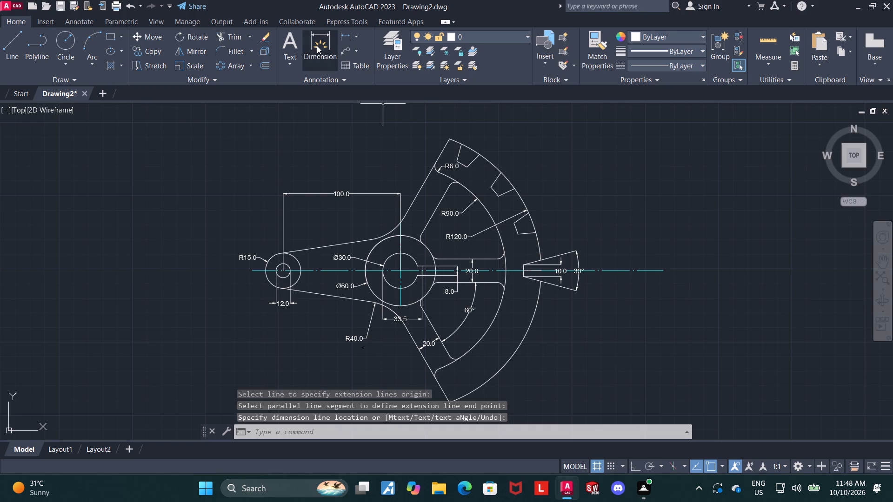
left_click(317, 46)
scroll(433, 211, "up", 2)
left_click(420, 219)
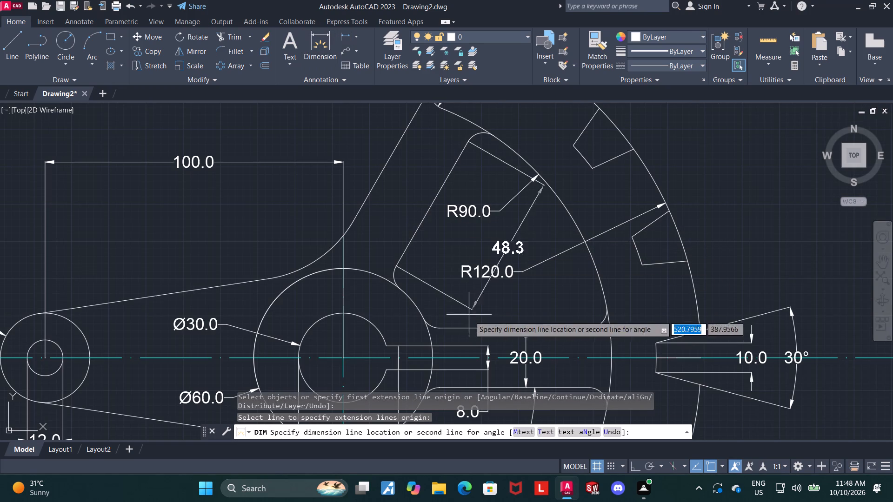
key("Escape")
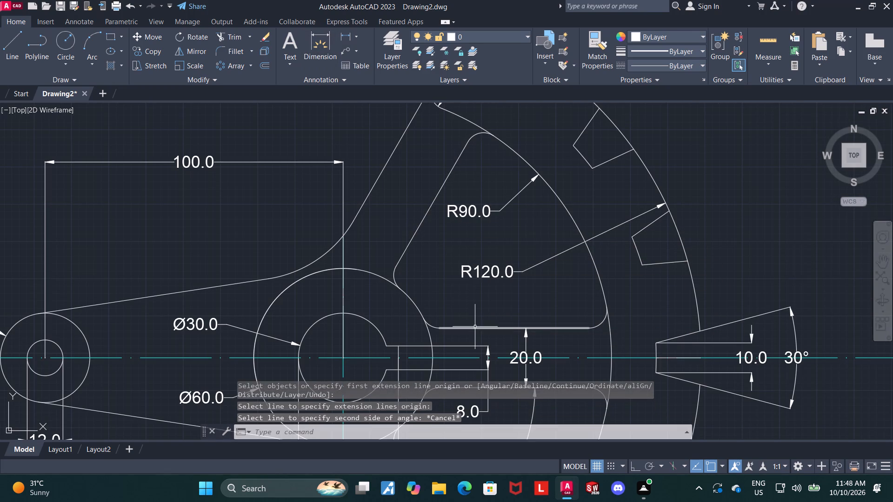
Examine the arrayed slots' placement along the rim and the part's overall outline and dimensions.
scroll(567, 328, "down", 1)
scroll(725, 281, "up", 1)
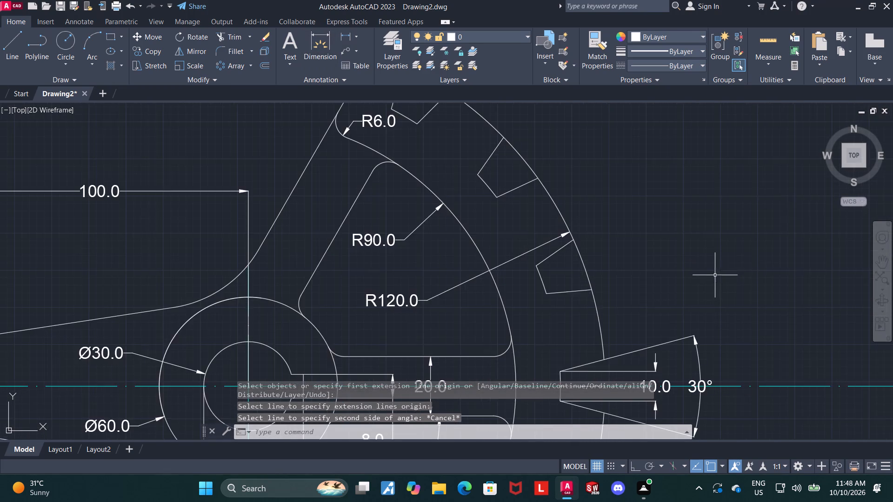
middle_click_drag(693, 267, 653, 219)
scroll(652, 217, "down", 2)
middle_click_drag(648, 214, 648, 204)
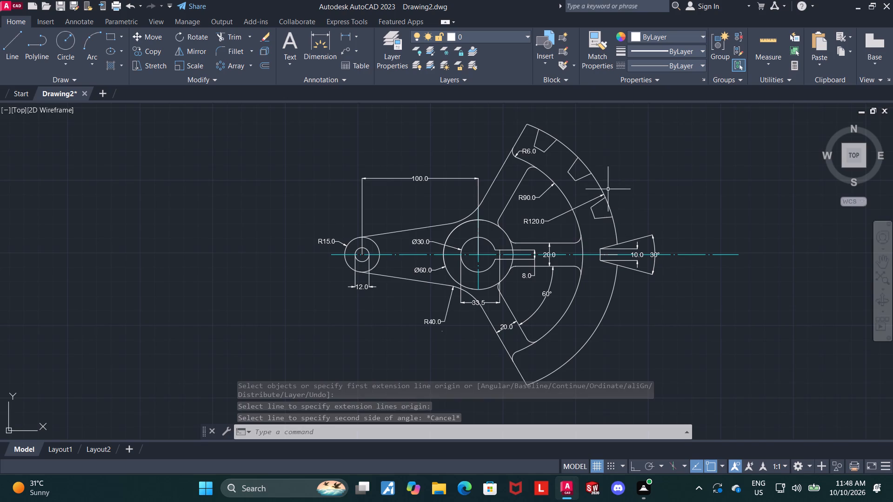
middle_click_drag(607, 184, 606, 197)
scroll(542, 148, "up", 2)
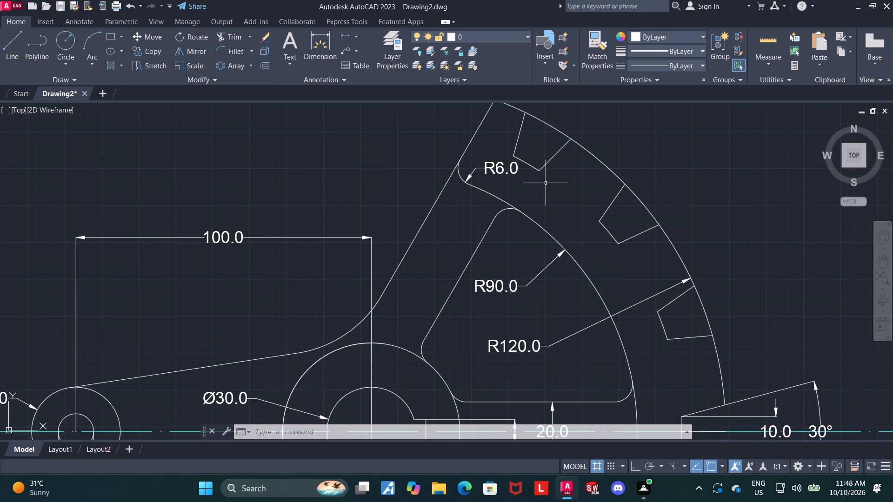
scroll(546, 182, "down", 2)
middle_click_drag(556, 146, 540, 138)
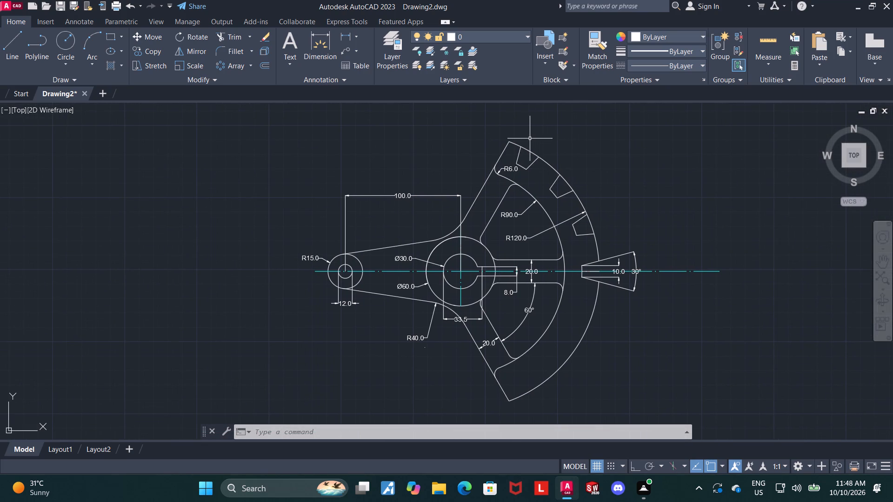
scroll(530, 141, "down", 2)
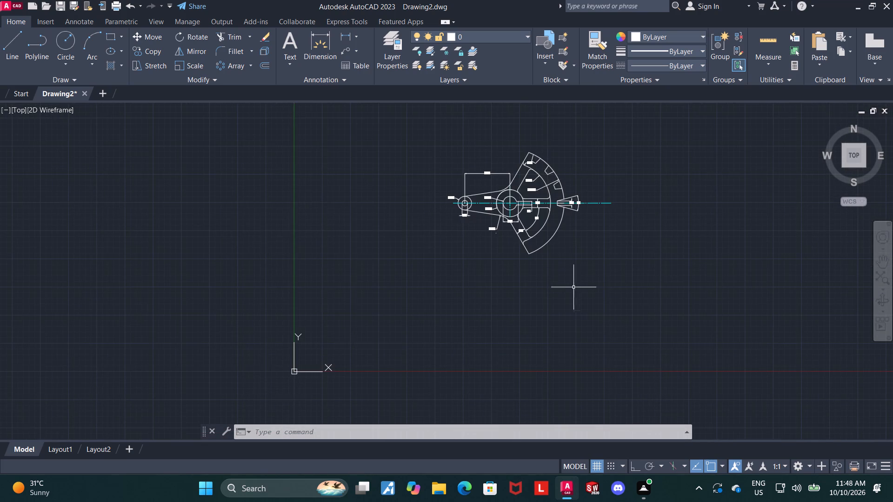
middle_click_drag(570, 270, 570, 263)
scroll(556, 233, "up", 2)
middle_click_drag(556, 244, 556, 275)
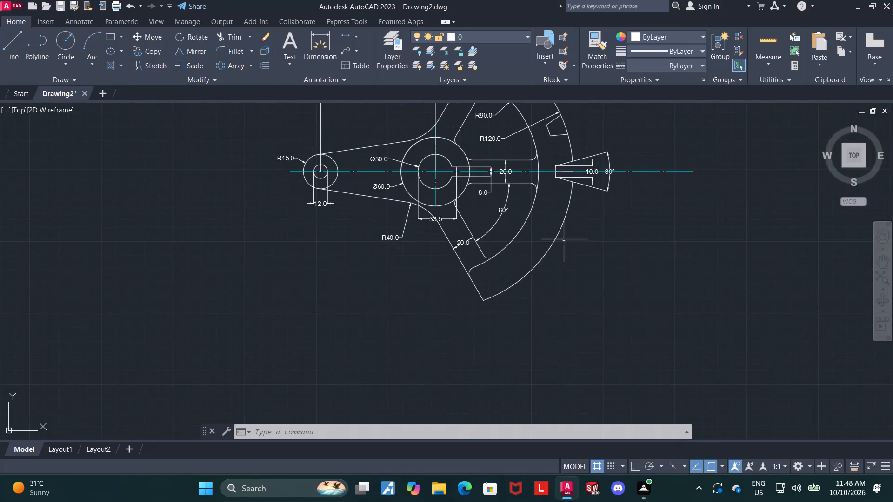
scroll(568, 190, "down", 1)
scroll(570, 141, "up", 1)
left_click(553, 165)
scroll(619, 167, "down", 1)
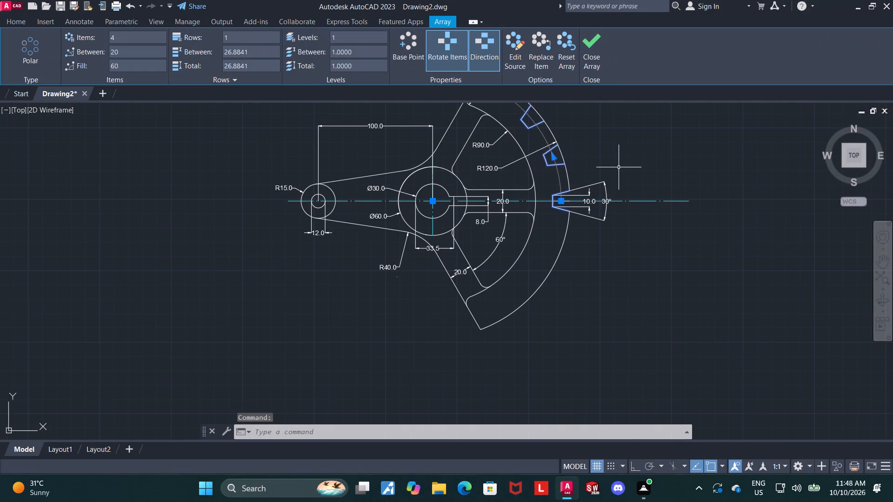
key("Escape")
scroll(579, 126, "up", 2)
middle_click_drag(598, 160, 598, 168)
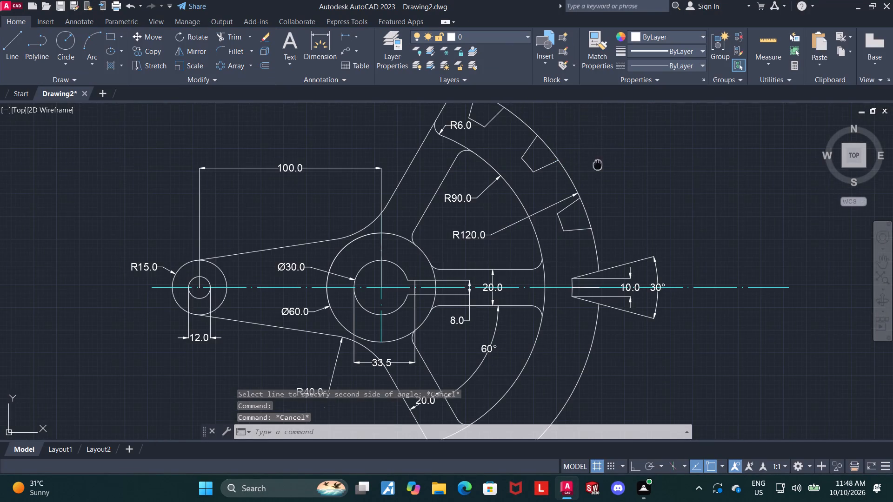
middle_click_drag(598, 168, 594, 207)
scroll(594, 207, "up", 1)
scroll(549, 195, "down", 2)
middle_click_drag(565, 195, 560, 203)
scroll(523, 191, "up", 1)
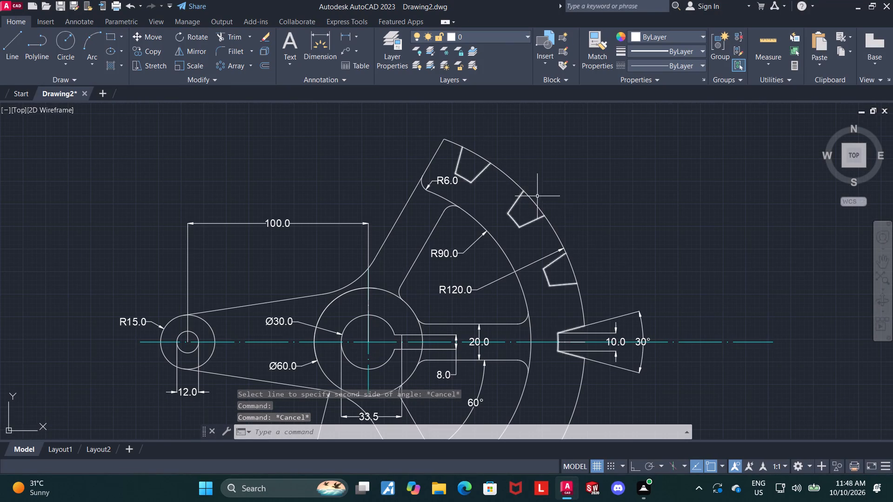
Draw a line about 159 units long from the hub's centre at 20°, passing through the first slot above the horizontal centreline.
left_click(12, 45)
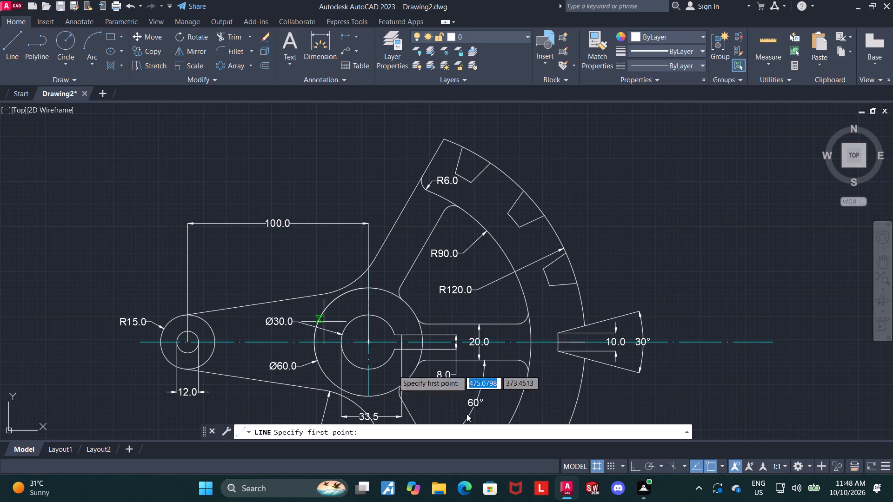
scroll(393, 354, "down", 1)
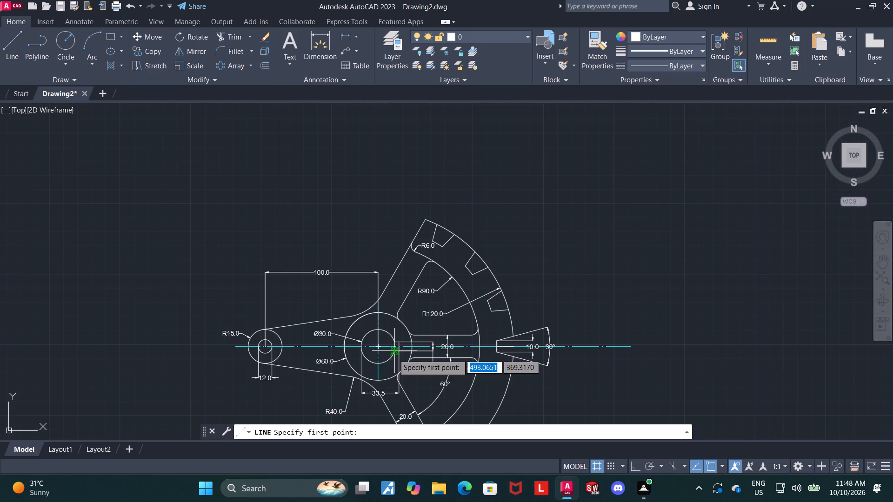
scroll(375, 345, "up", 4)
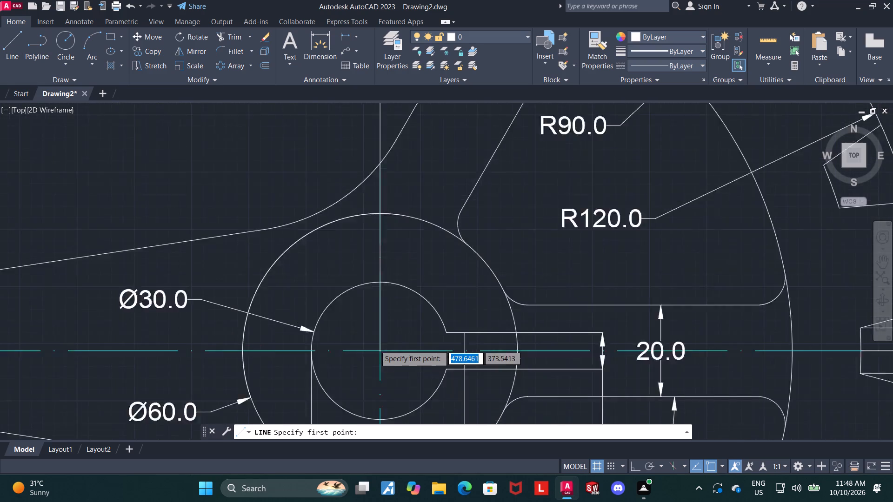
scroll(380, 355, "up", 4)
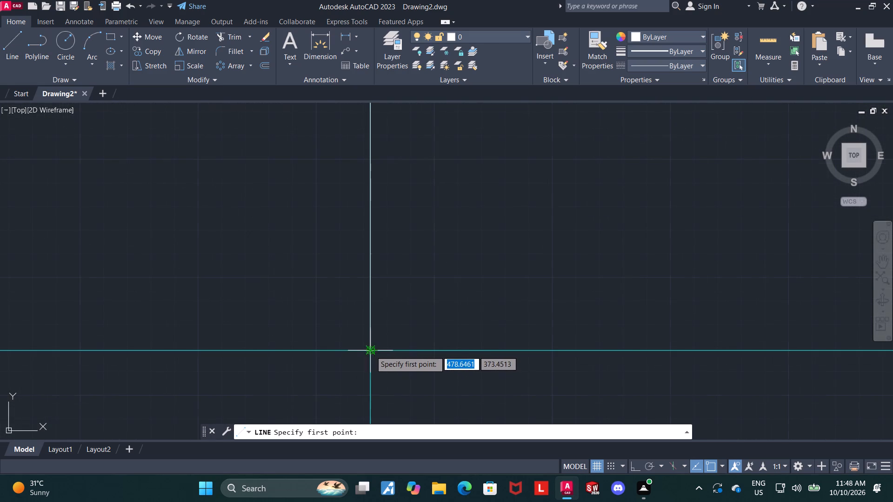
scroll(371, 351, "up", 2)
left_click(364, 349)
scroll(364, 349, "down", 10)
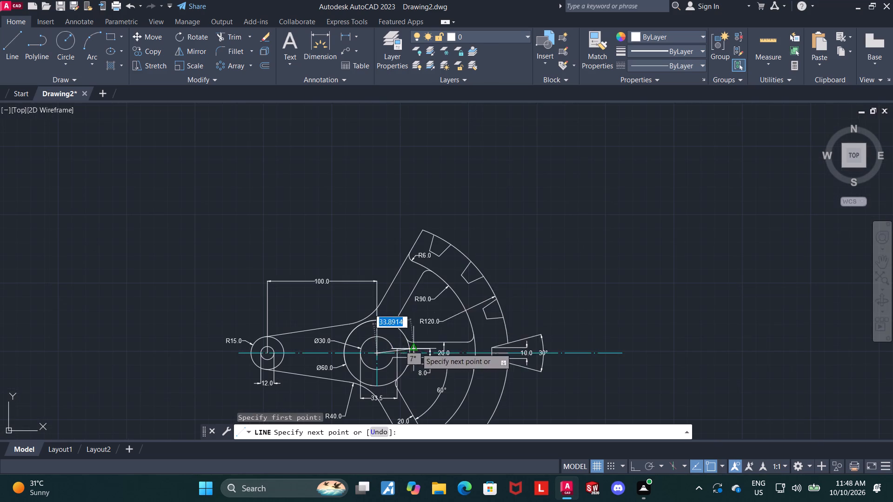
key("Tab")
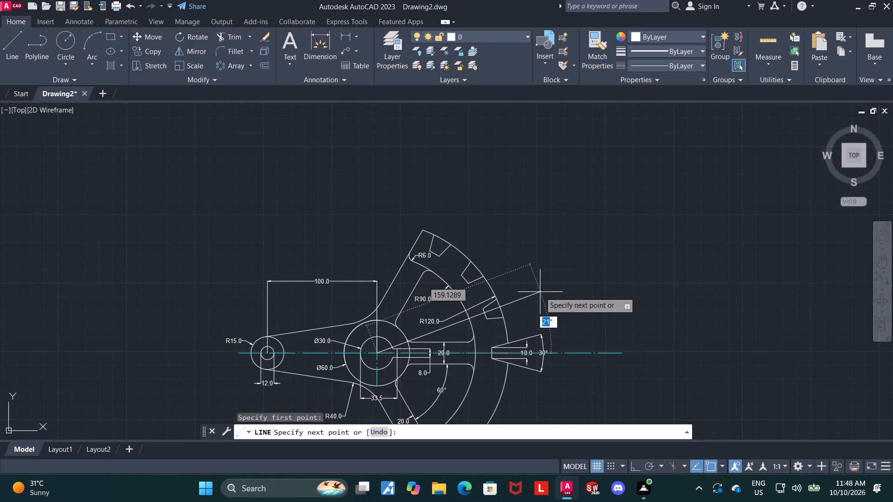
type("20")
key("Return")
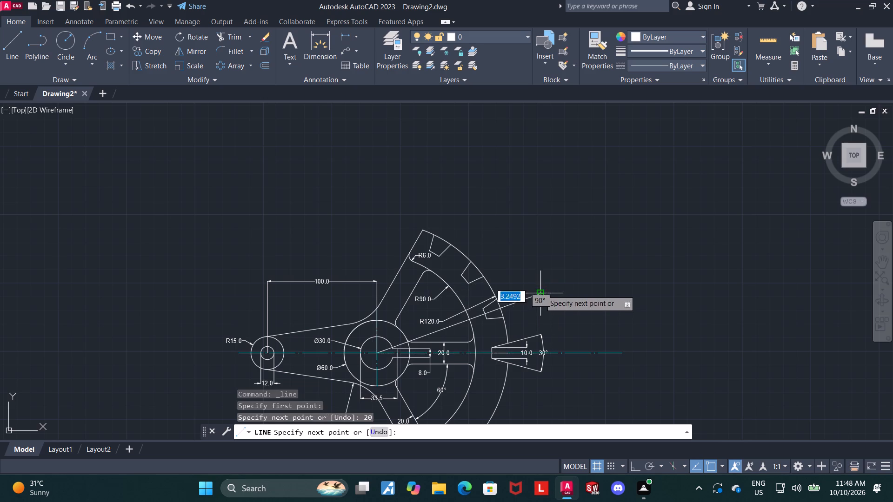
key("Escape")
key("Escape")
key("Escape")
Change the 20° line's linetype to ACAD_ISO04W100.
left_click(521, 299)
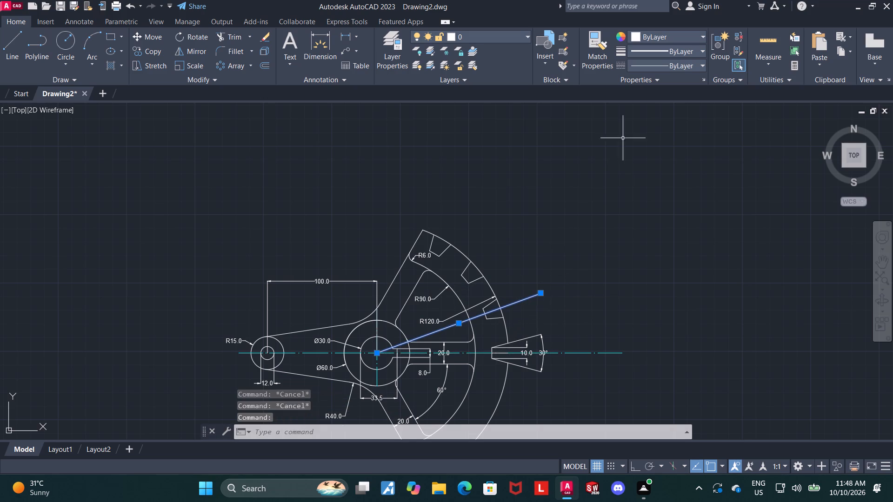
left_click(670, 64)
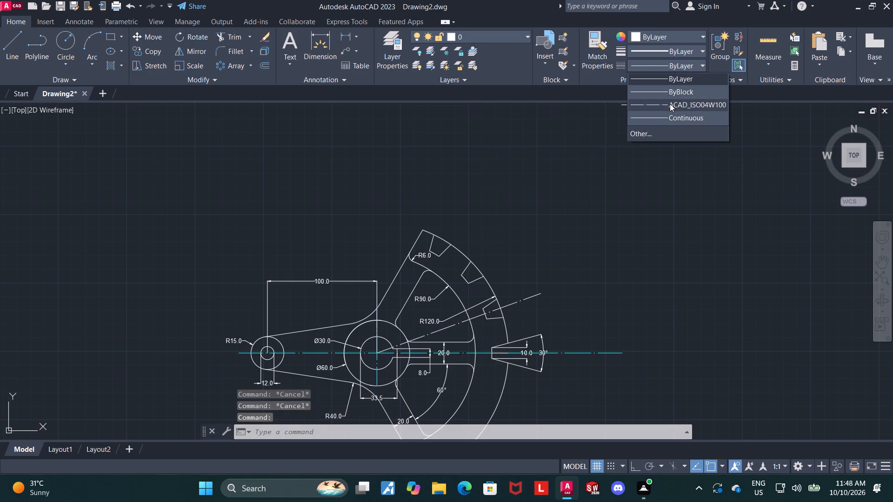
left_click(670, 104)
Draw a line about 137 units long from the hub's centre at 40°, passing through the second slot above the horizontal centreline.
left_click(9, 53)
scroll(429, 364, "up", 3)
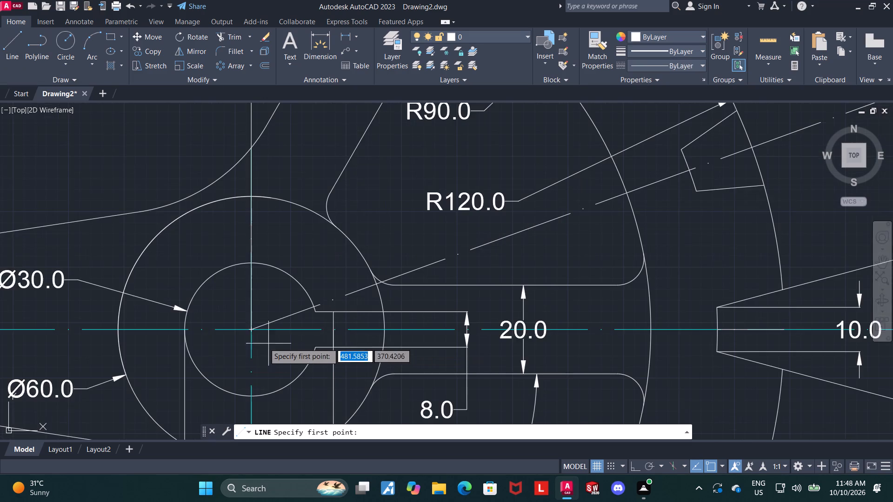
scroll(246, 330, "up", 9)
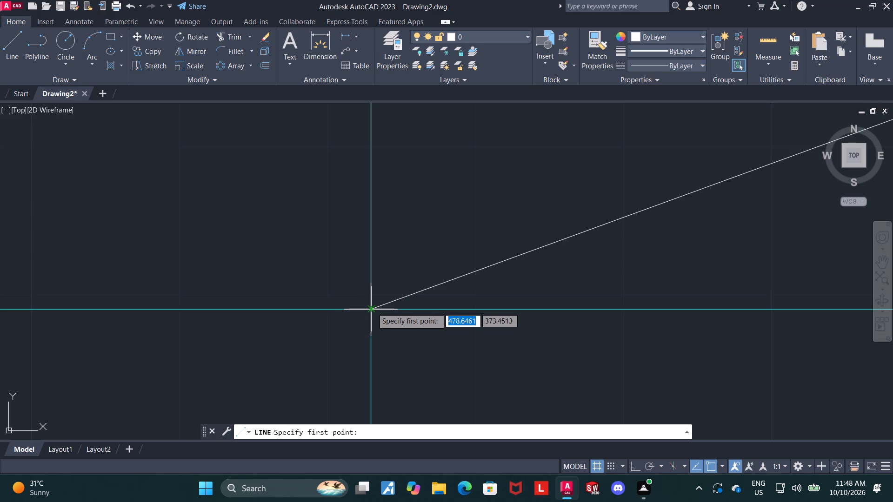
left_click(372, 308)
scroll(372, 308, "down", 12)
scroll(456, 237, "up", 1)
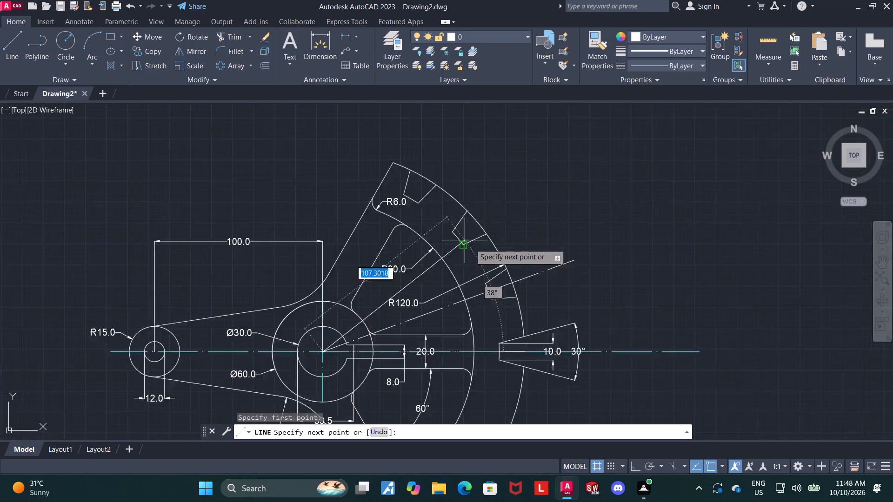
scroll(470, 244, "up", 1)
key("Tab")
key("1")
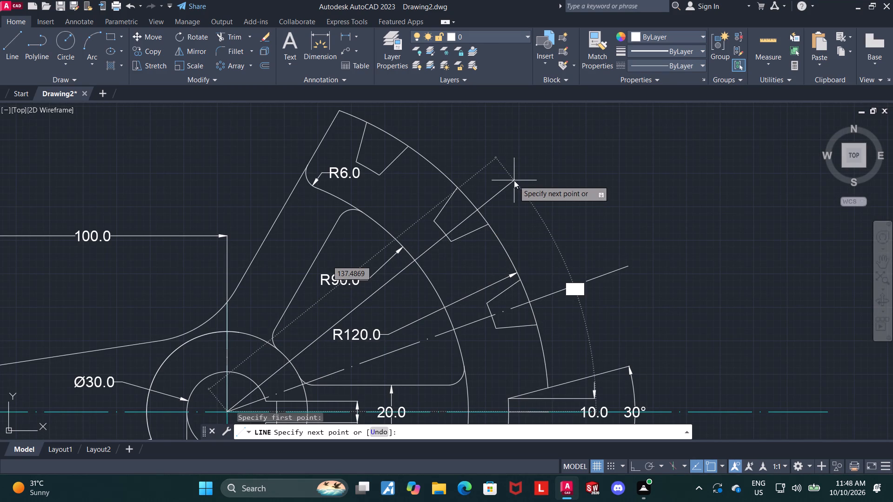
key("BackSpace")
key("2")
key("BackSpace")
type("40")
key("Return")
key("Escape")
key("Escape")
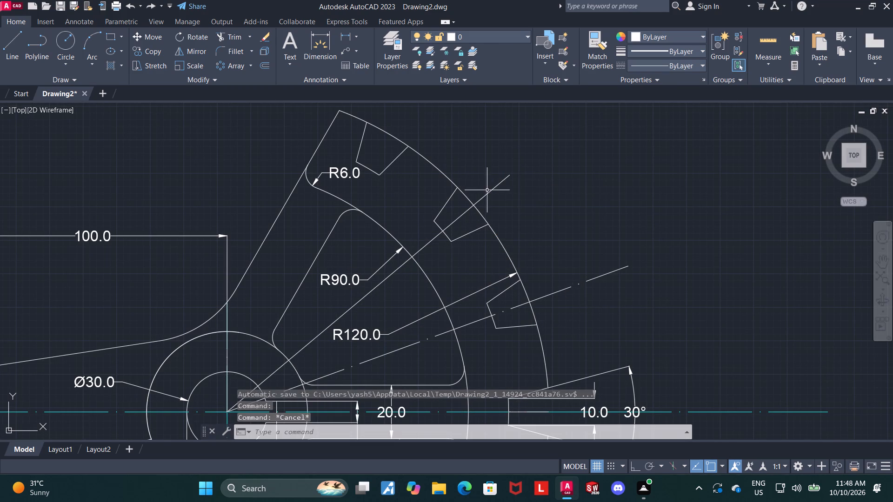
Change the 40° line's linetype to ACAD_ISO04W100.
left_click(489, 192)
left_click(692, 67)
left_click(684, 105)
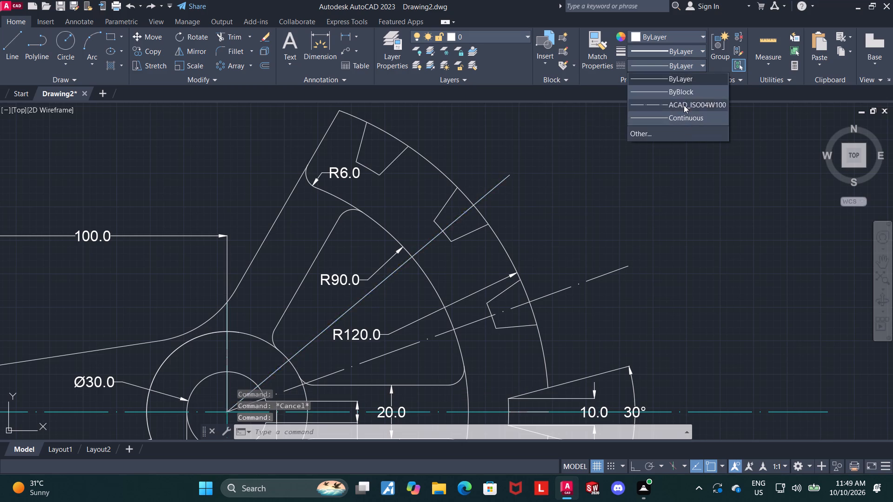
key("Escape")
Colour both the 20° and 40° centrelines cyan.
left_click(502, 179)
left_click(573, 286)
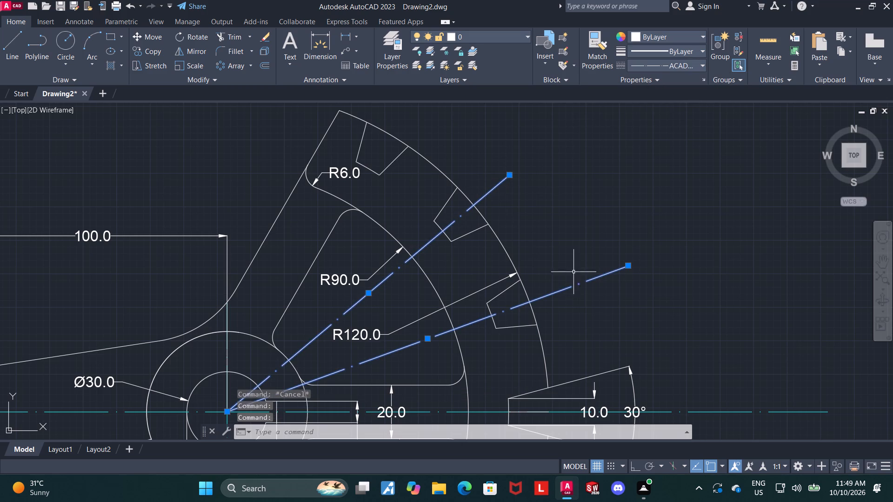
left_click(666, 38)
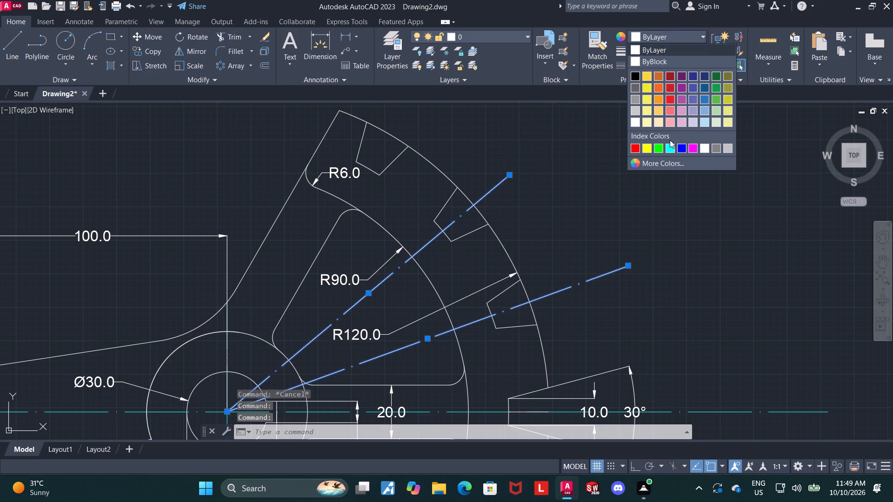
left_click(671, 145)
key("Escape")
Dimension the angle between the 20° and 40° centrelines, placing the dimension just outside the rim.
left_click(325, 40)
scroll(498, 192, "up", 2)
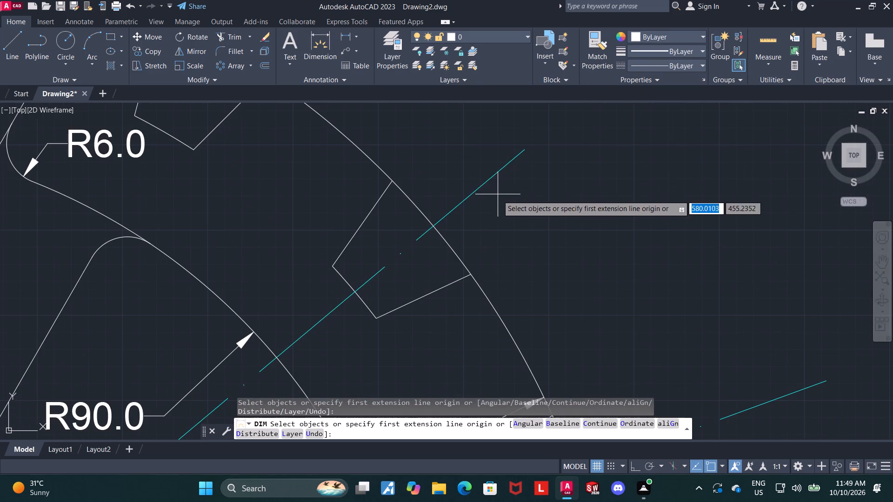
left_click(483, 185)
scroll(582, 251, "down", 1)
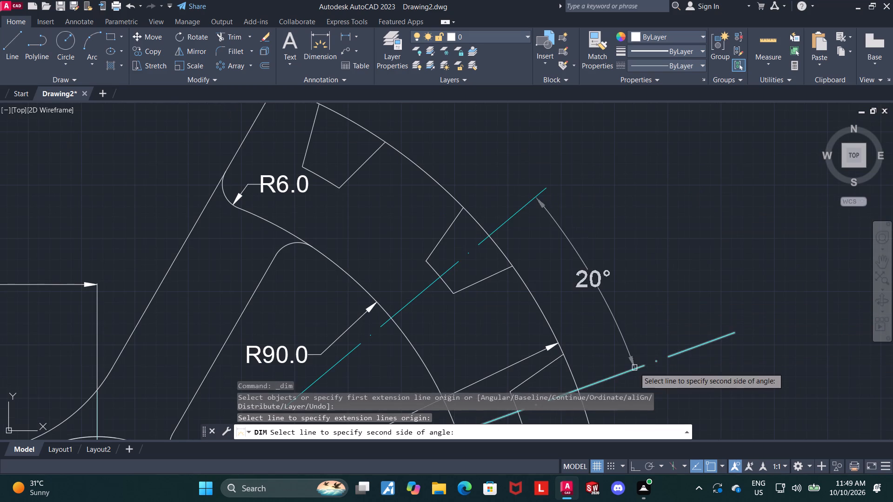
left_click(634, 368)
left_click(632, 317)
key("Escape")
Trim away the R120 rim arc across the mouths of the three tapered slots above the horizontal centreline.
scroll(631, 313, "down", 3)
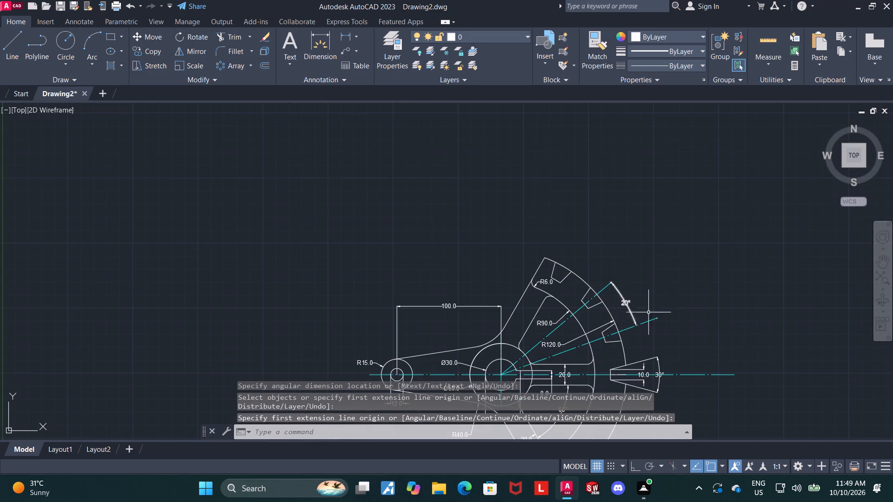
middle_click_drag(708, 328, 717, 248)
scroll(716, 250, "up", 1)
middle_click_drag(677, 277, 671, 217)
scroll(671, 217, "down", 1)
middle_click_drag(666, 215, 662, 209)
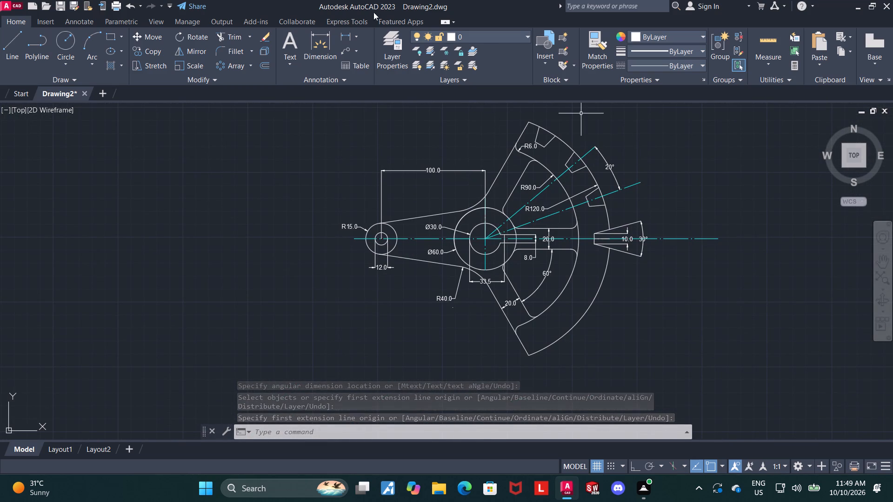
left_click(233, 37)
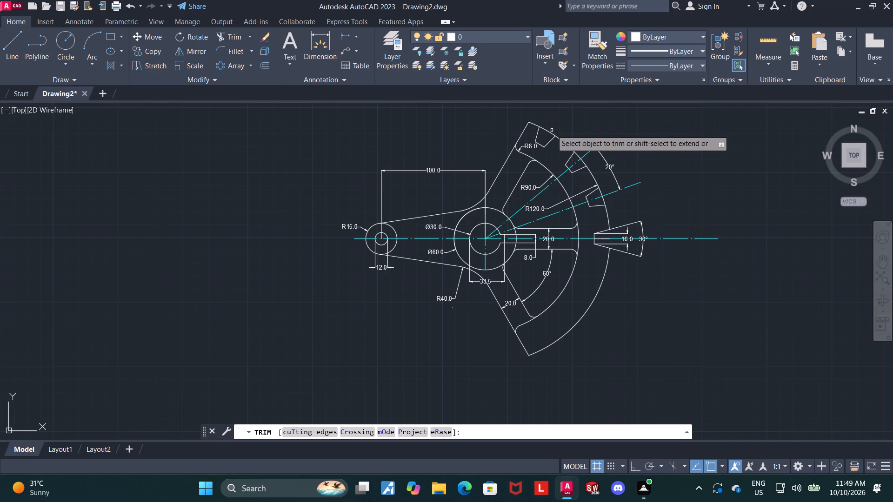
left_click(548, 132)
scroll(584, 164, "up", 4)
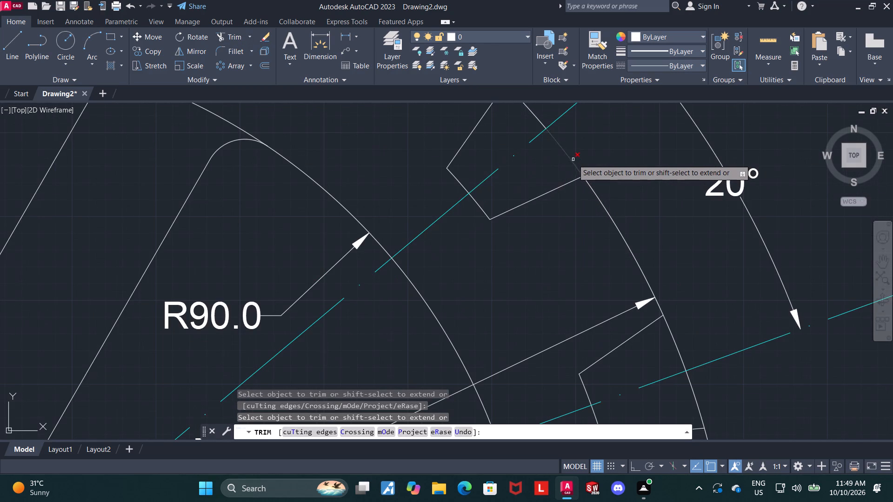
left_click(570, 160)
left_click(534, 116)
scroll(561, 176, "down", 2)
scroll(612, 261, "up", 1)
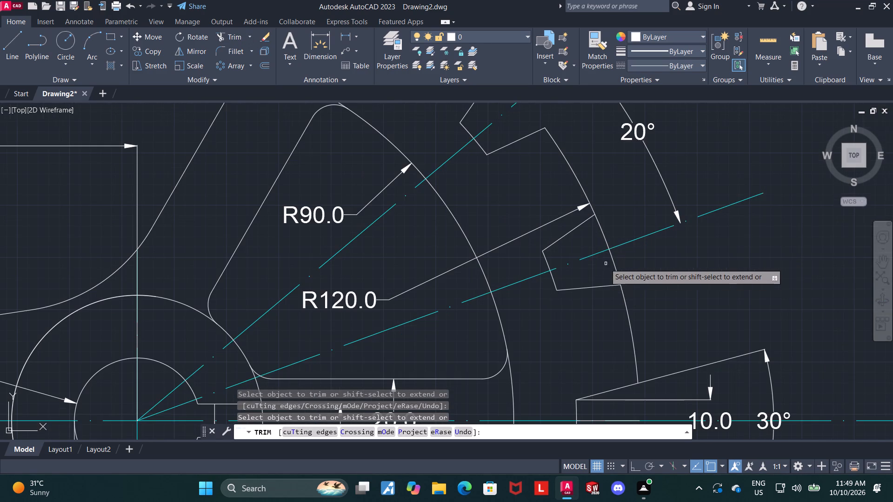
left_click(614, 267)
left_click(600, 231)
scroll(613, 249, "down", 2)
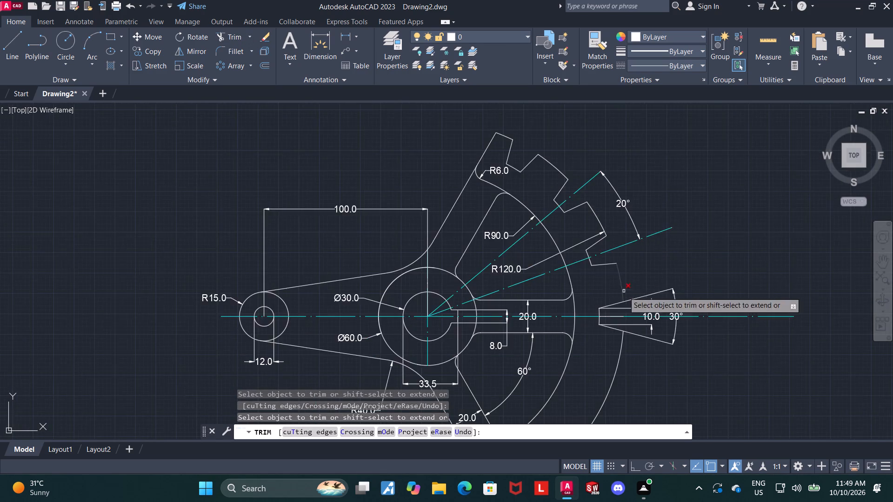
scroll(624, 297, "up", 2)
scroll(621, 337, "down", 2)
scroll(655, 393, "up", 1)
middle_click_drag(651, 392, 661, 278)
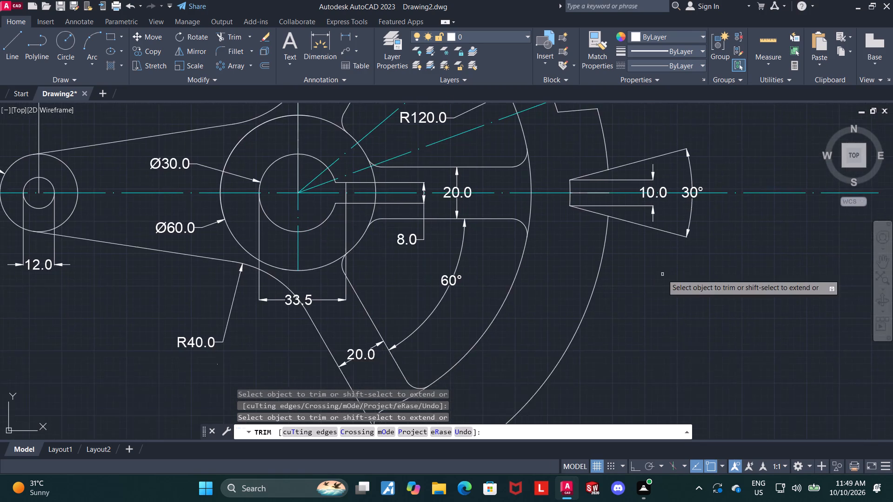
scroll(664, 274, "down", 2)
key("Escape")
middle_click_drag(664, 290, 661, 309)
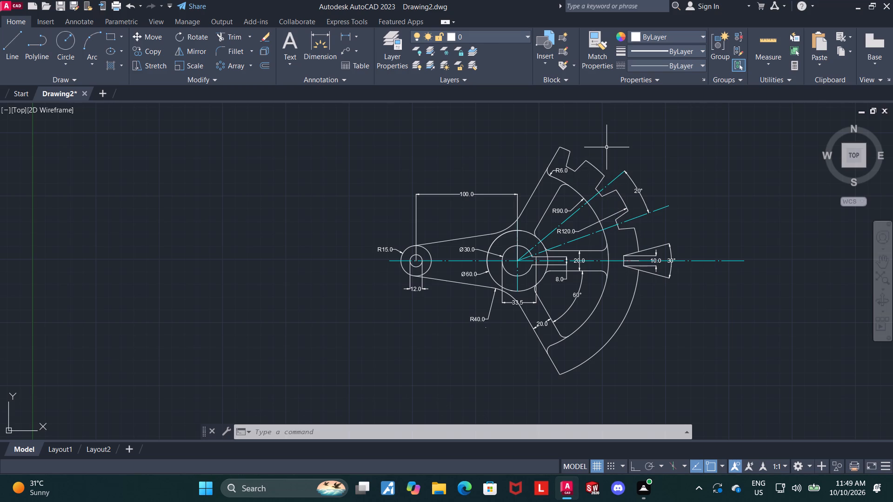
Draw a line about 168 units long from the hub's centre at 20° below the horizontal centreline, crossing the lower rim.
scroll(661, 186, "down", 1)
middle_click_drag(665, 220, 615, 212)
scroll(615, 220, "up", 1)
scroll(604, 280, "up", 1)
key("Escape")
left_click(11, 42)
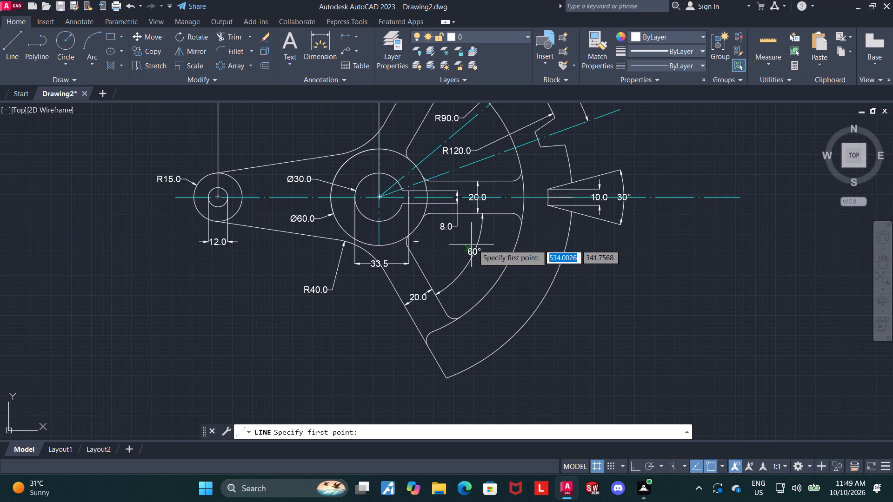
scroll(382, 198, "up", 6)
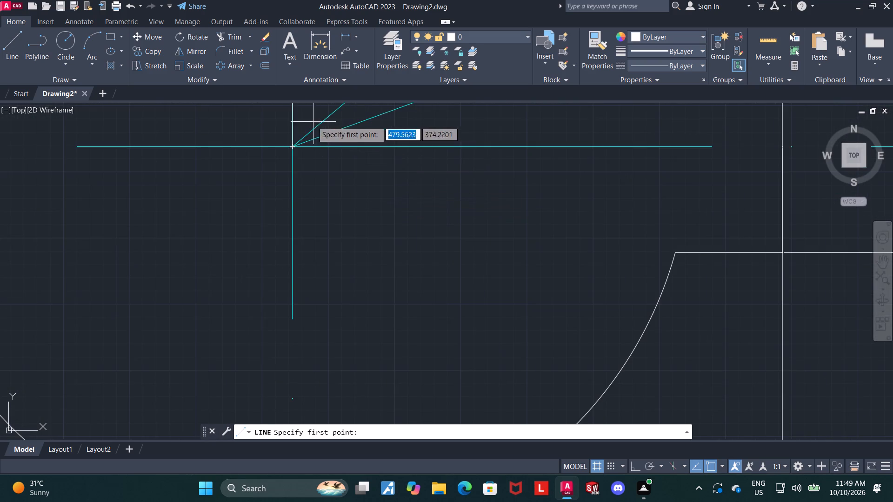
scroll(284, 132, "up", 5)
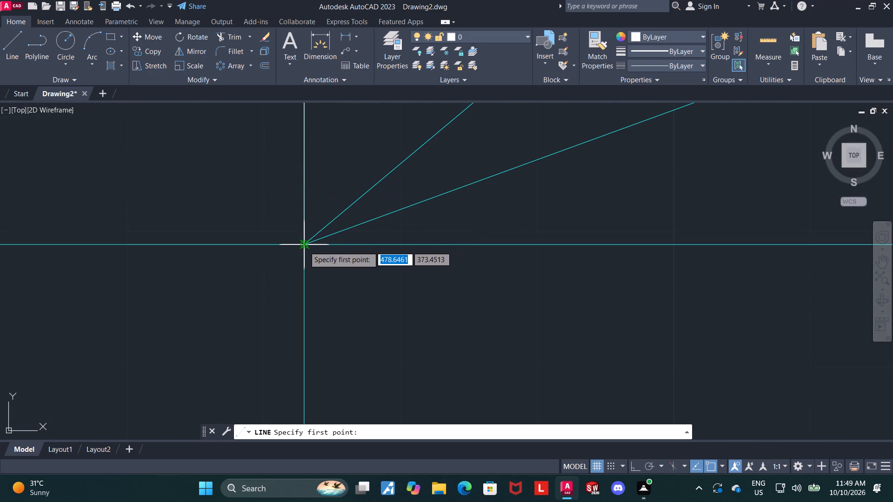
scroll(304, 246, "down", 5)
left_click(304, 246)
scroll(304, 246, "down", 7)
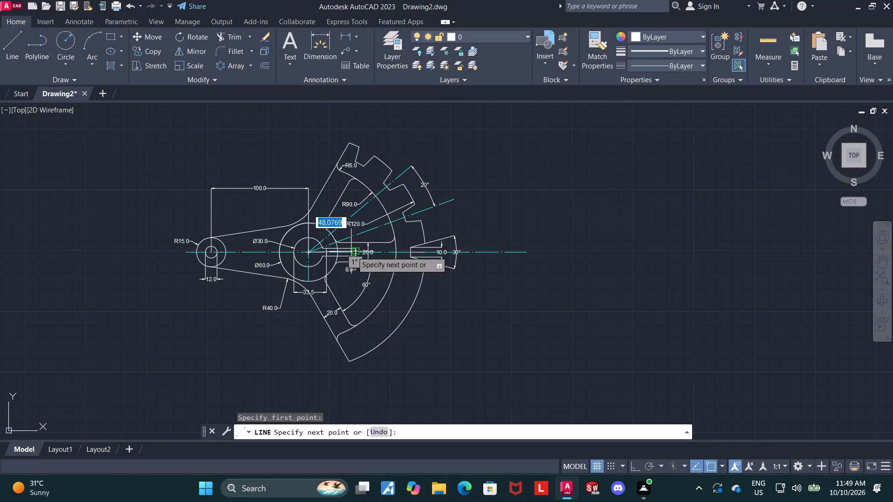
key("Tab")
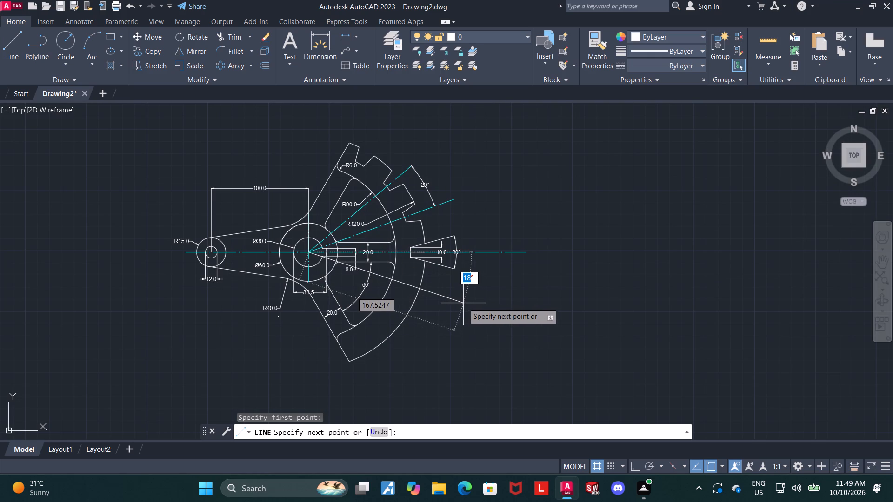
type("20")
key("Return")
key("Escape")
key("Escape")
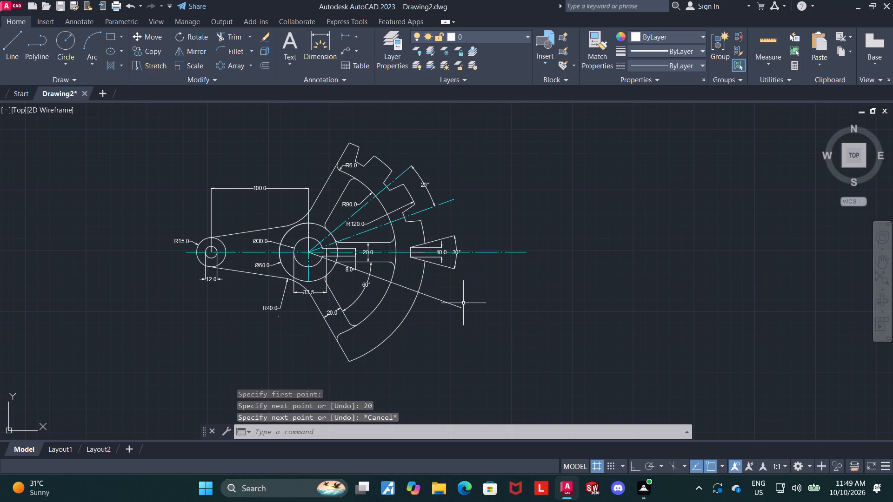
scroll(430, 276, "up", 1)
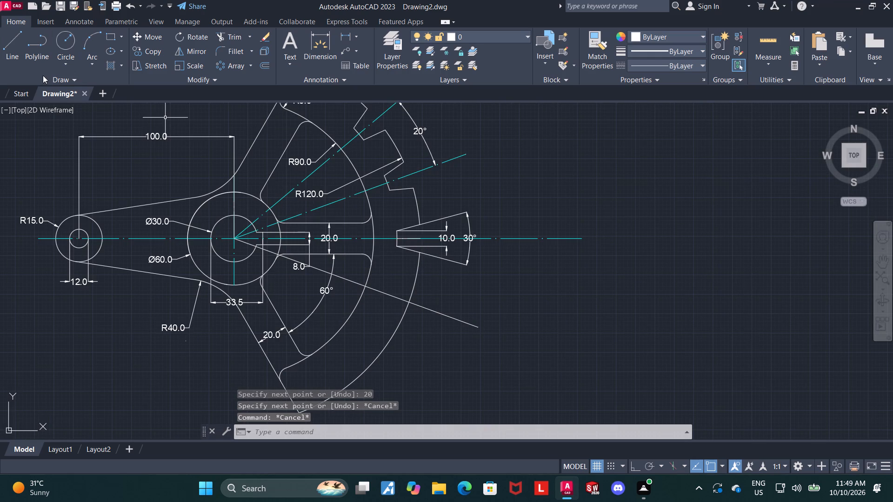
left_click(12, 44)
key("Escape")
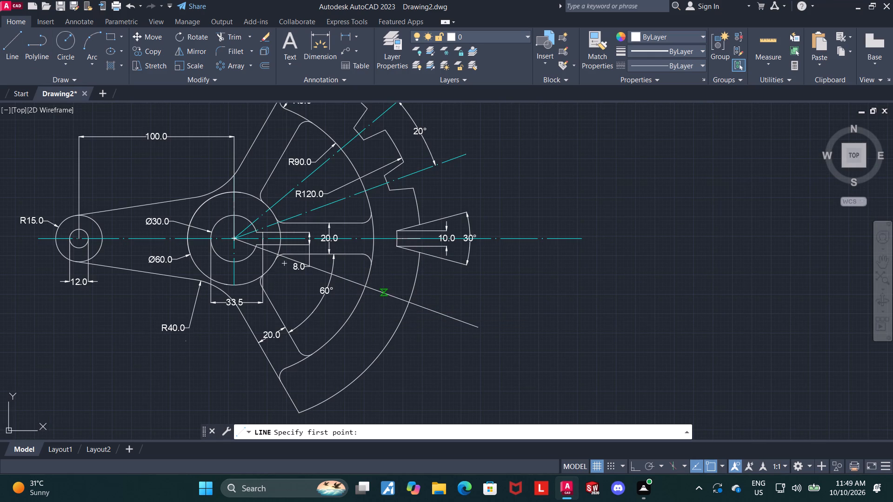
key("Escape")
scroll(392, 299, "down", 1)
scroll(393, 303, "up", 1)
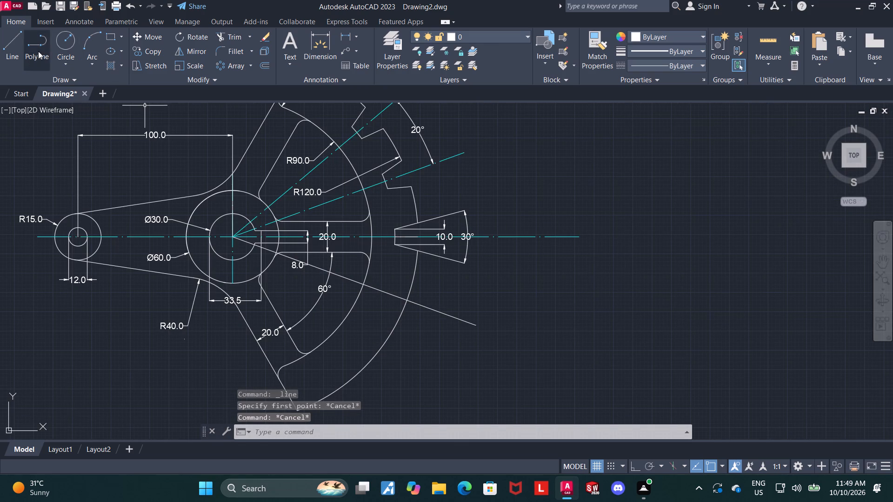
Draw a circle of radius 105 centred on the hub, passing through the inner end of the slot on the horizontal centreline.
left_click(62, 40)
scroll(243, 236, "up", 3)
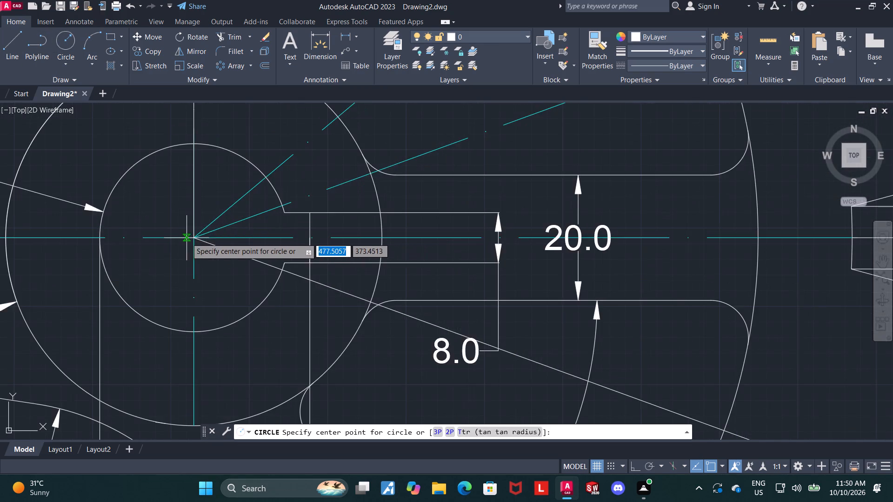
scroll(187, 238, "up", 7)
left_click(246, 250)
scroll(249, 250, "down", 10)
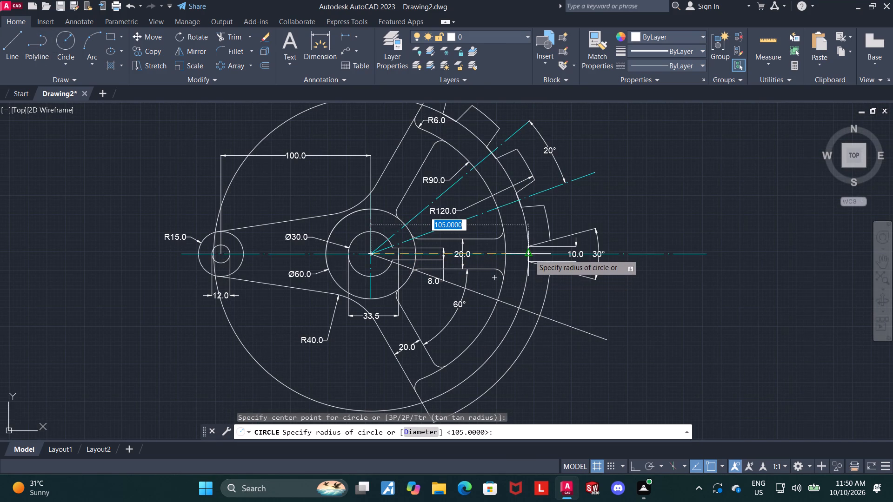
scroll(529, 254, "up", 4)
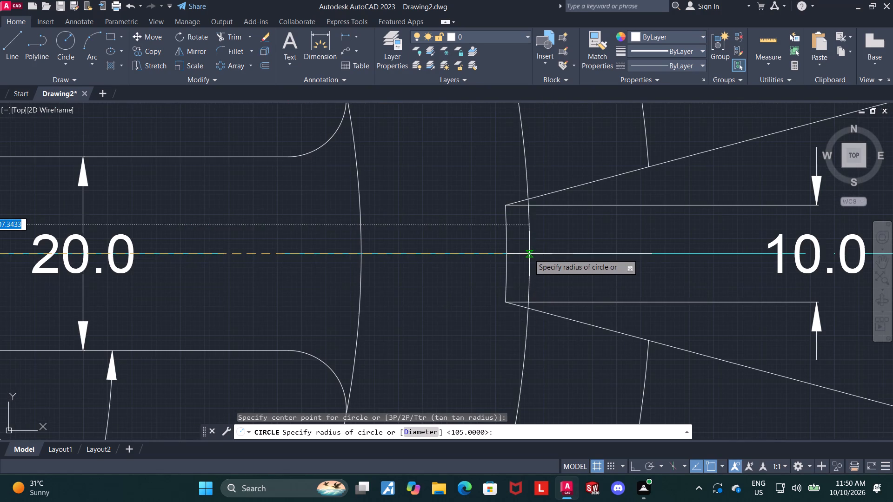
left_click(505, 251)
scroll(505, 251, "down", 5)
key("Escape")
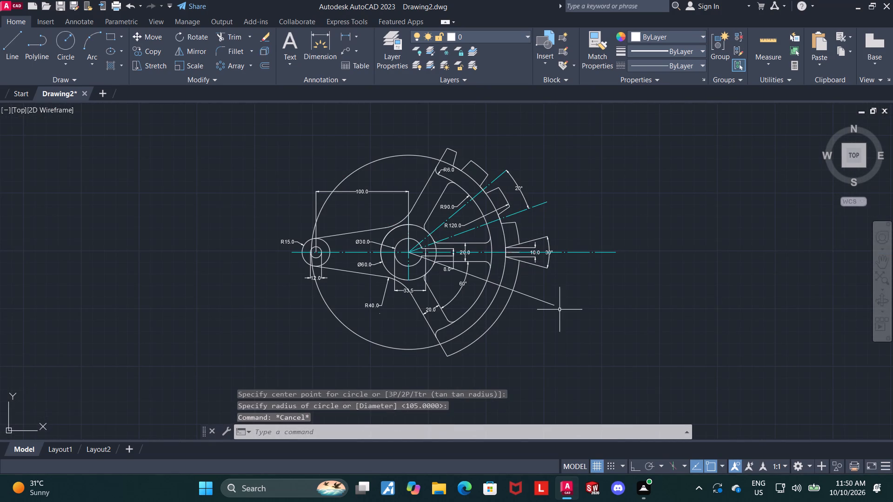
Draw a 15-unit line along the lower 20° line, from the R105 circle out to the R120 rim arc.
middle_click_drag(567, 307, 576, 288)
scroll(534, 297, "up", 2)
left_click(4, 56)
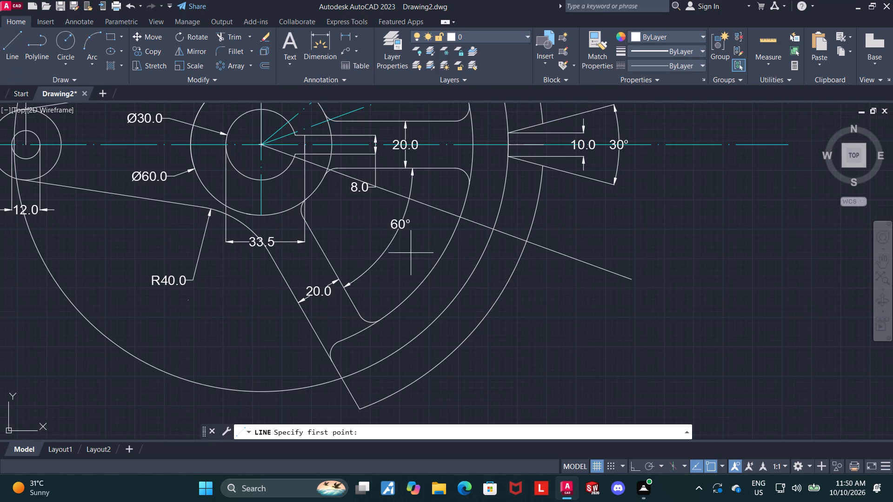
left_click(493, 227)
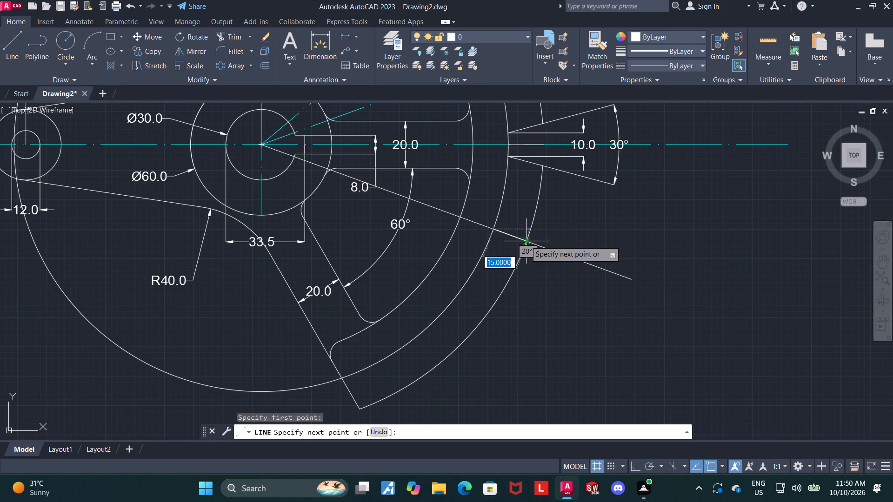
left_click(526, 241)
key("Escape")
key("Escape")
key("Escape")
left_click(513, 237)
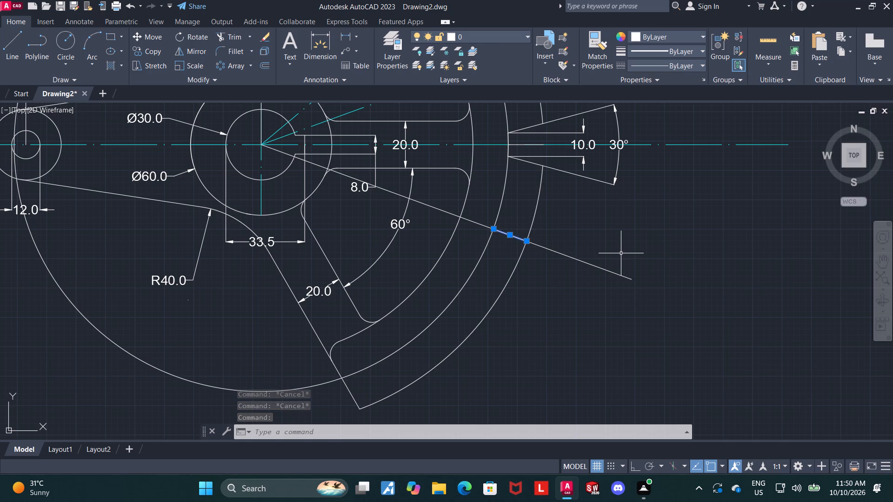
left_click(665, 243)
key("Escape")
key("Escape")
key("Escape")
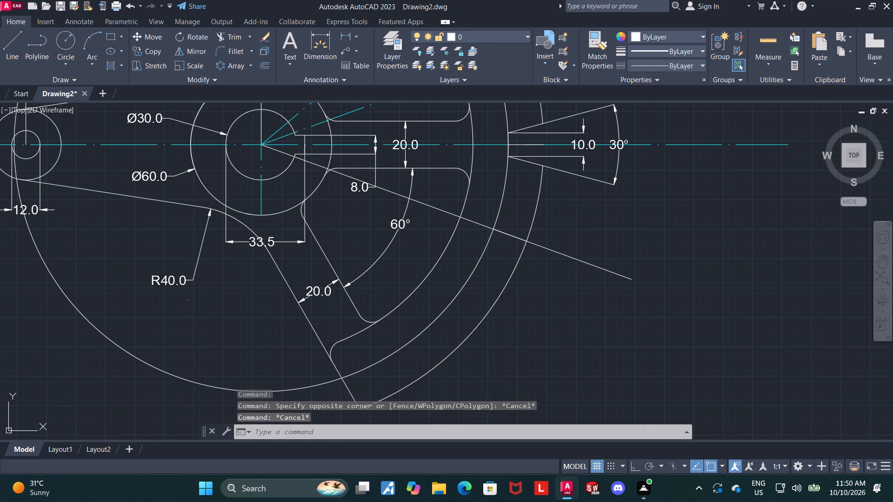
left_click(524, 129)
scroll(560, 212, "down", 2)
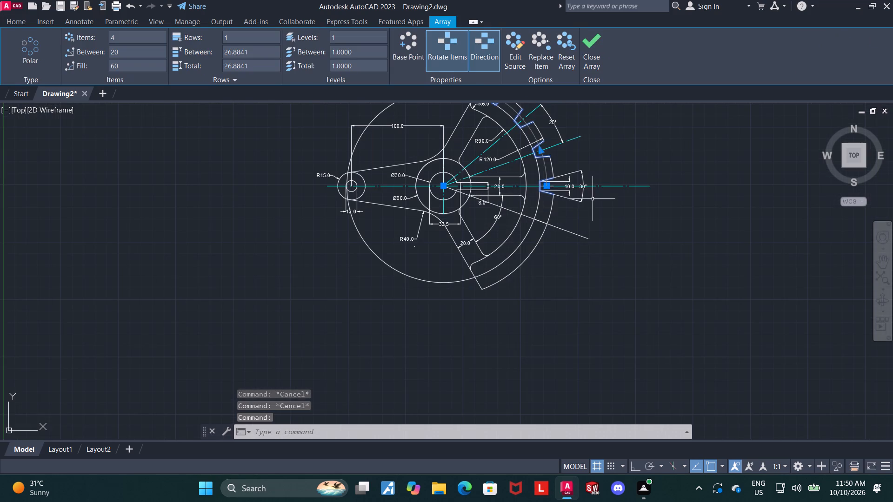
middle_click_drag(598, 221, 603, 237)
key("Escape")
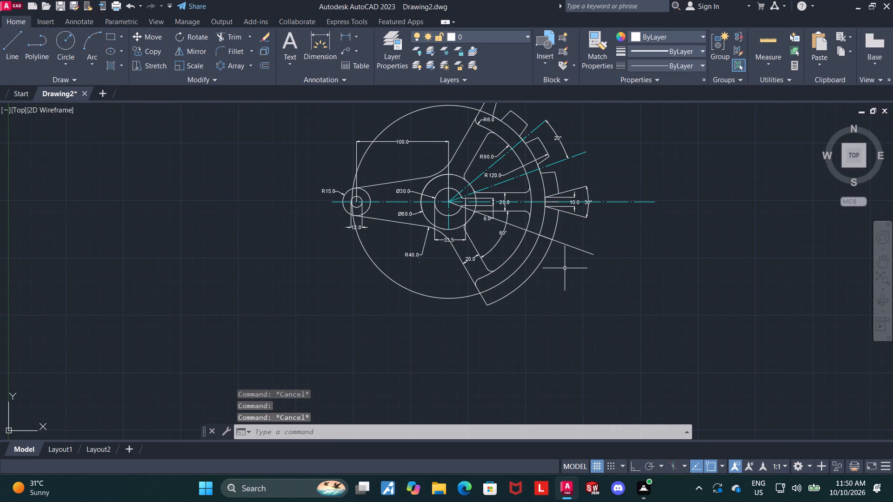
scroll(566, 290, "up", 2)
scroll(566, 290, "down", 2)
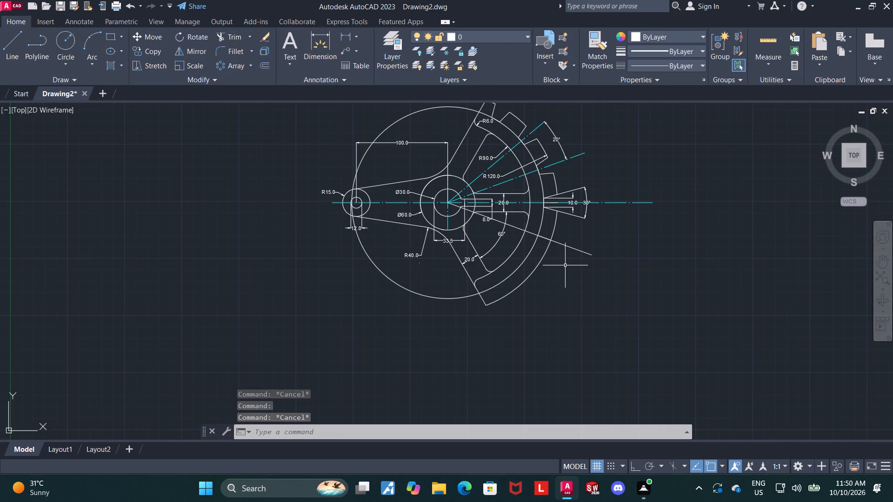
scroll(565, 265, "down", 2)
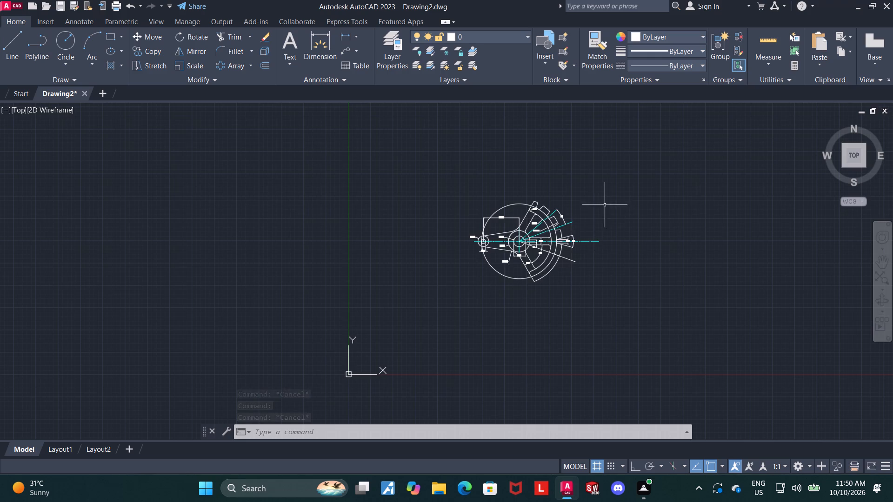
Measure the distance across the outer end of the rim tooth directly above the horizontal slot.
scroll(588, 227, "up", 2)
scroll(539, 244, "up", 2)
left_click(317, 48)
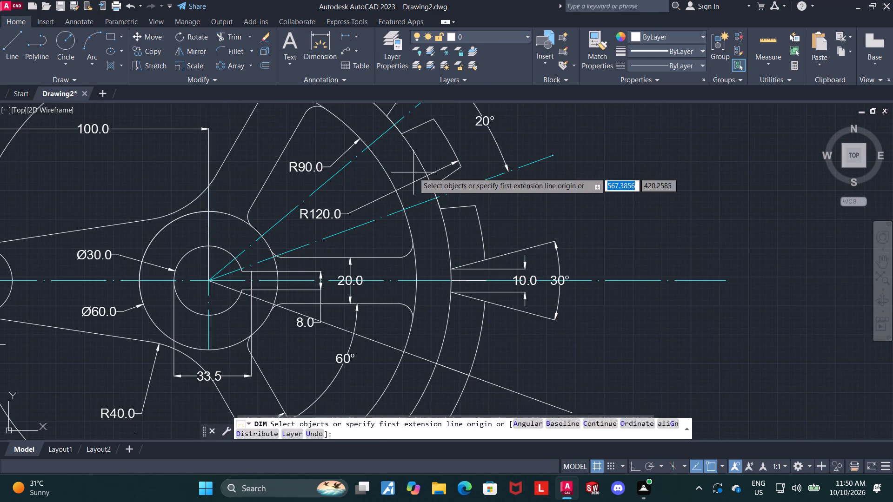
scroll(413, 174, "up", 2)
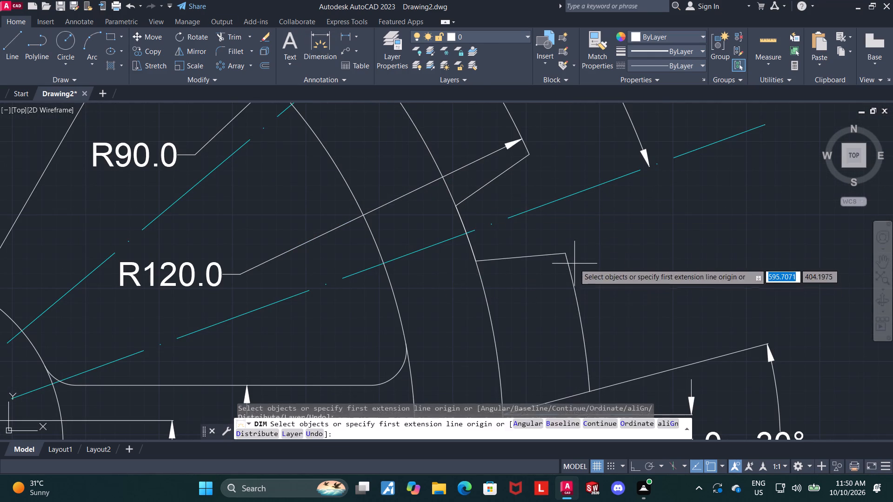
left_click(559, 254)
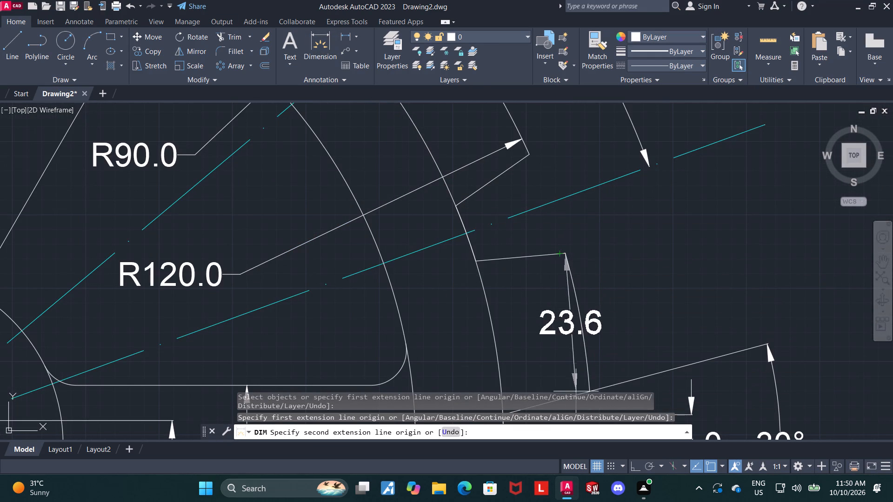
left_click(590, 390)
key("Escape")
scroll(674, 289, "down", 4)
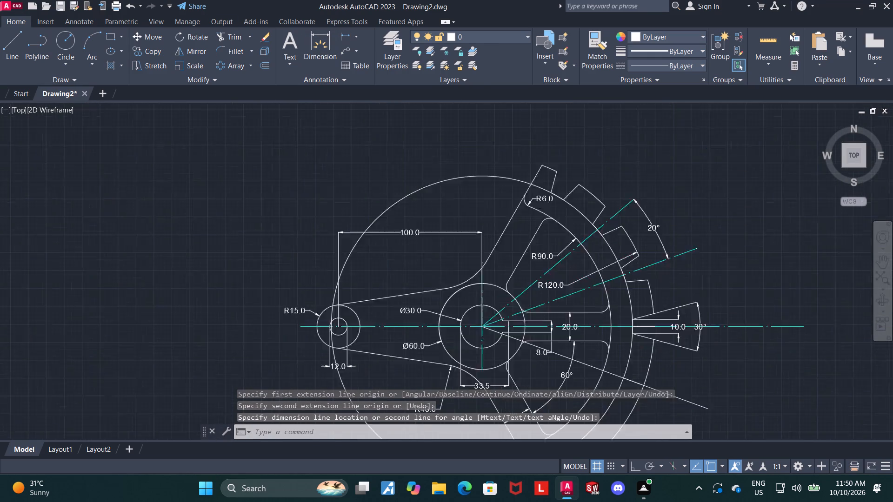
Measure the distance across the outer end of the topmost rim tooth, beside the upper spoke line.
scroll(642, 214, "up", 4)
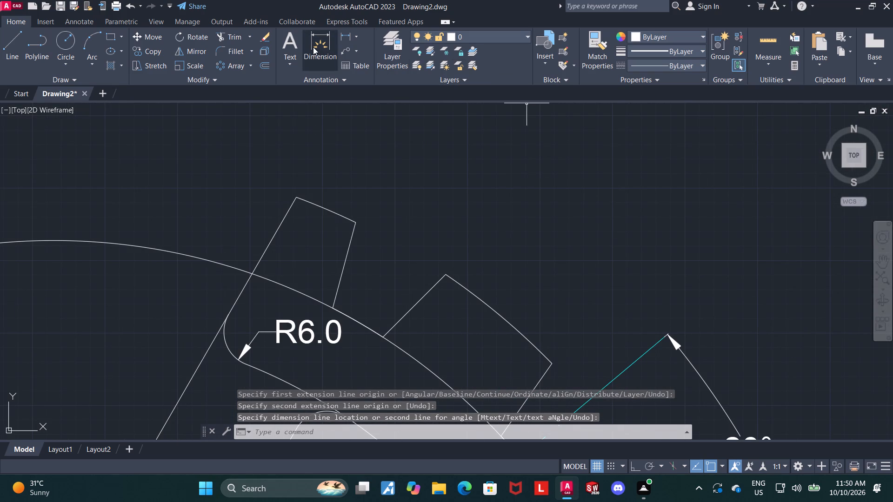
left_click(313, 47)
left_click(296, 198)
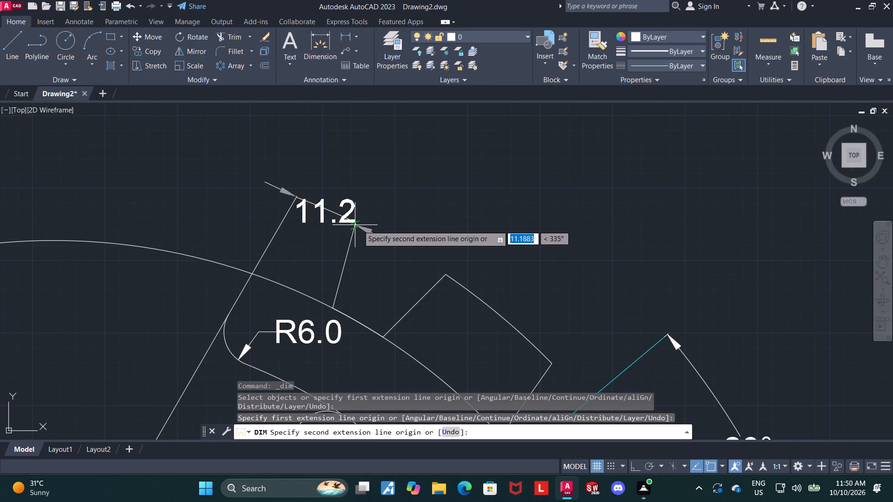
left_click(357, 220)
key("Escape")
scroll(380, 158, "down", 4)
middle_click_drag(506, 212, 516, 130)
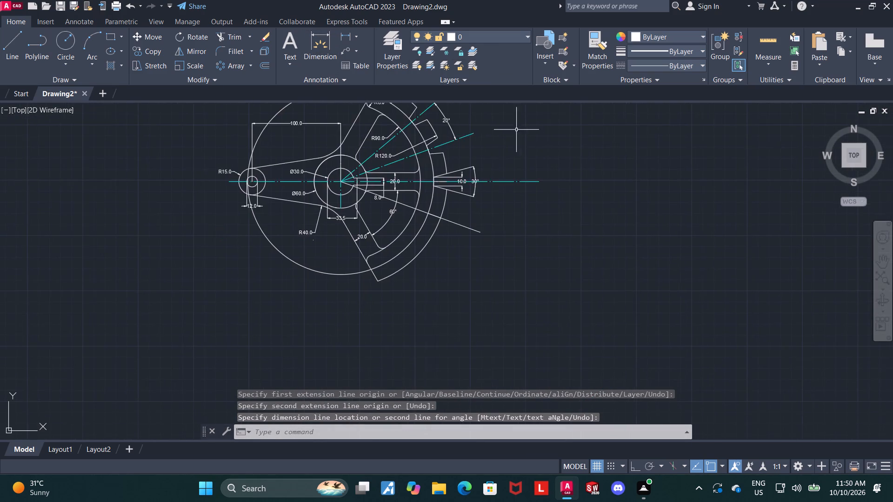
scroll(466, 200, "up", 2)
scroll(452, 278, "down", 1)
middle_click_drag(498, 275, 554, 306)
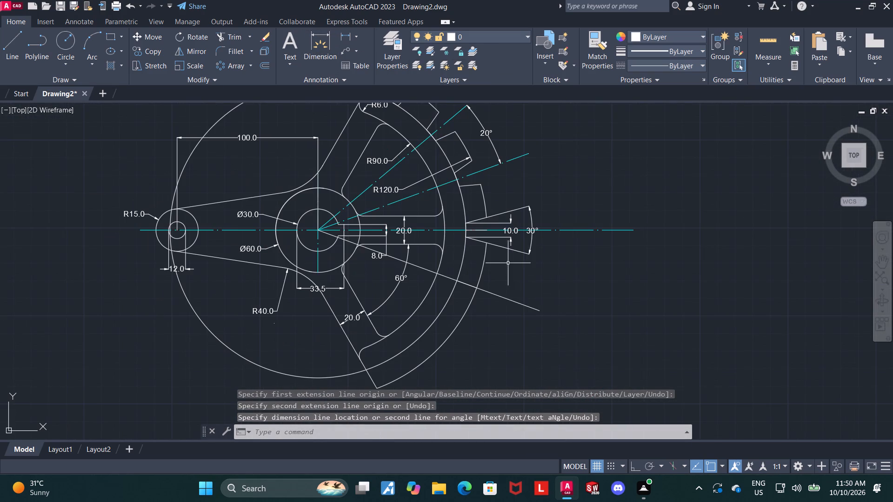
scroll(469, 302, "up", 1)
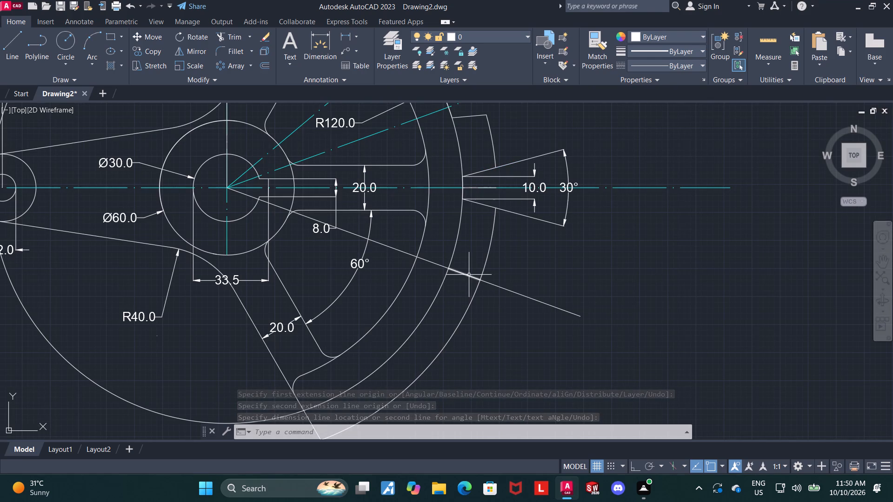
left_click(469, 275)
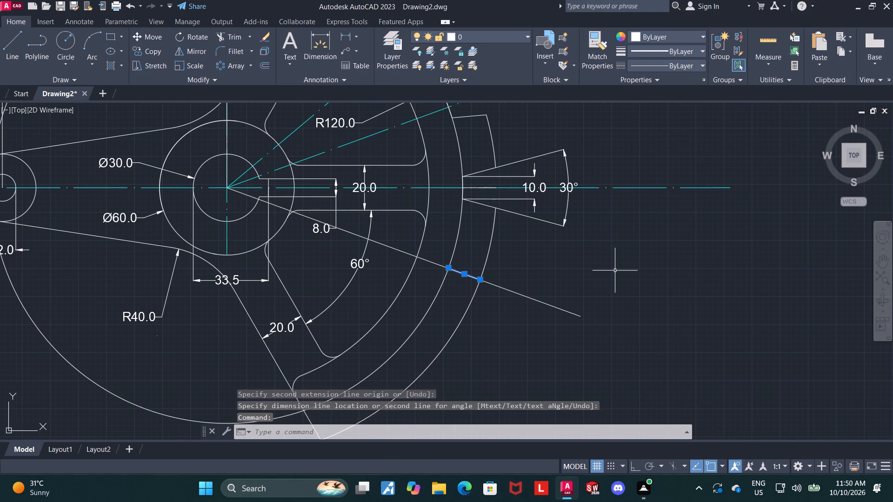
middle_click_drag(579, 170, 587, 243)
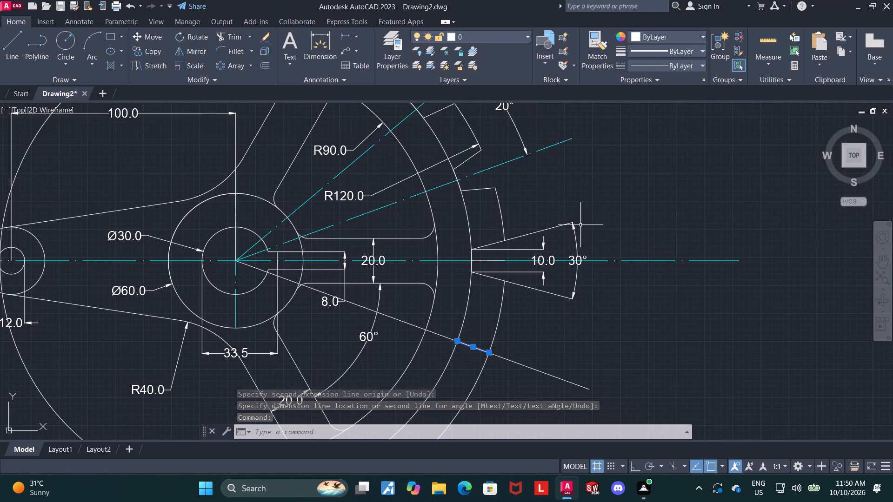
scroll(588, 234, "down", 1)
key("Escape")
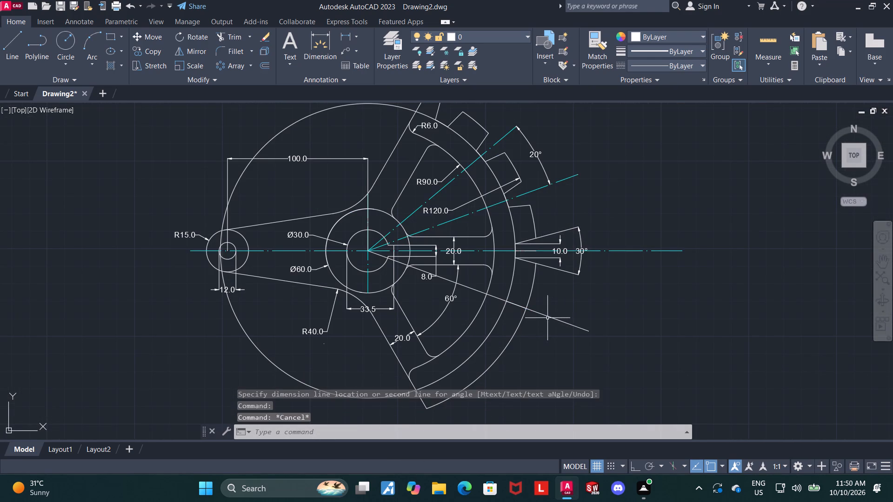
Change the long line at 20° below the horizontal to the ACAD dash-dot centreline linetype and colour it cyan.
left_click(547, 317)
left_click(652, 64)
left_click(662, 100)
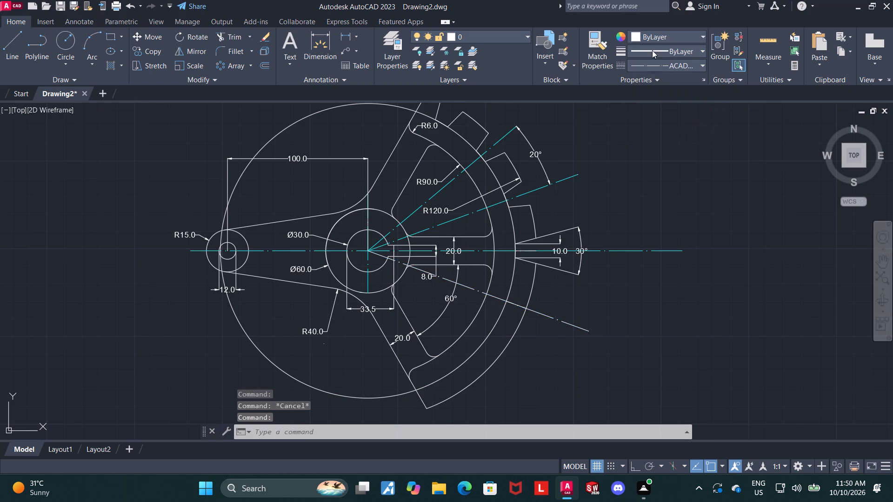
left_click(654, 39)
left_click(666, 148)
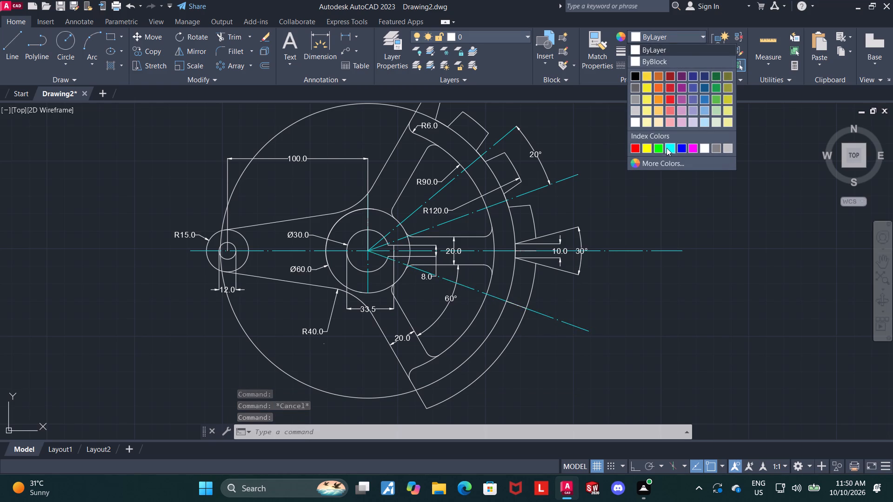
key("Escape")
Offset the short line between the R105 and R120 arcs on the lower 20° centreline by 5 units to each side.
scroll(511, 315, "up", 2)
left_click(516, 288)
scroll(601, 245, "down", 1)
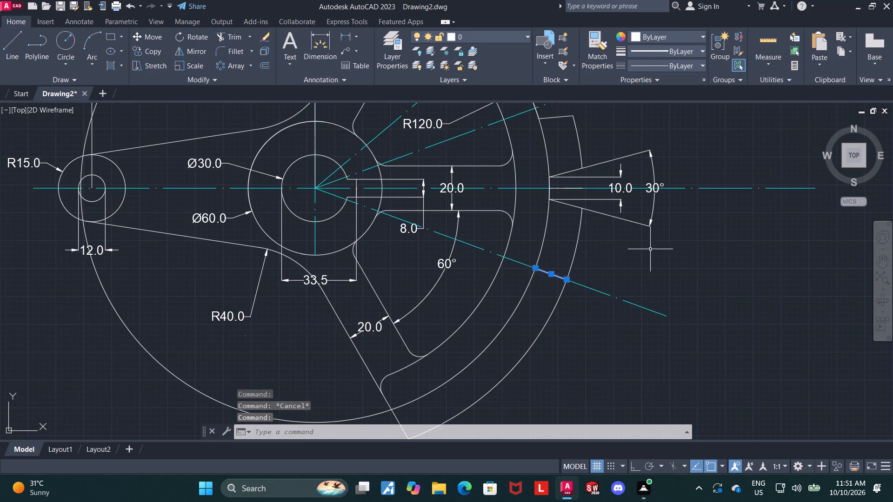
middle_click_drag(650, 249, 651, 270)
scroll(651, 270, "up", 1)
scroll(644, 263, "down", 1)
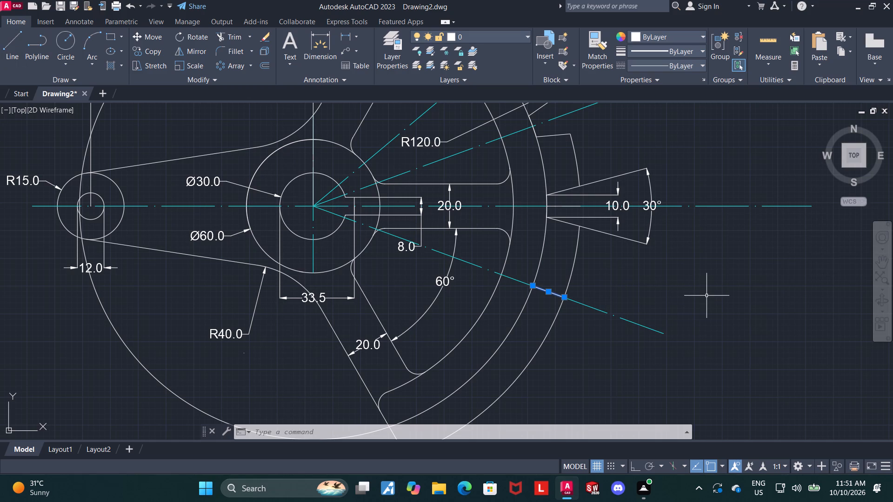
type("offset")
key("Return")
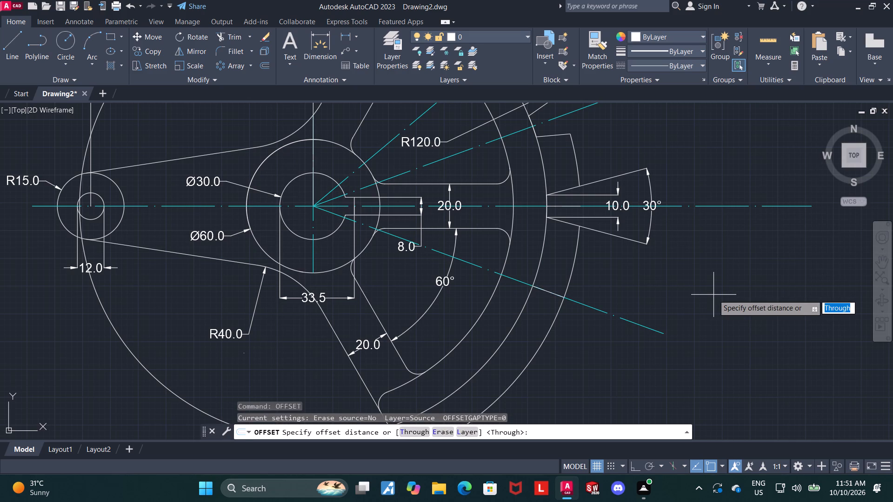
key("Return")
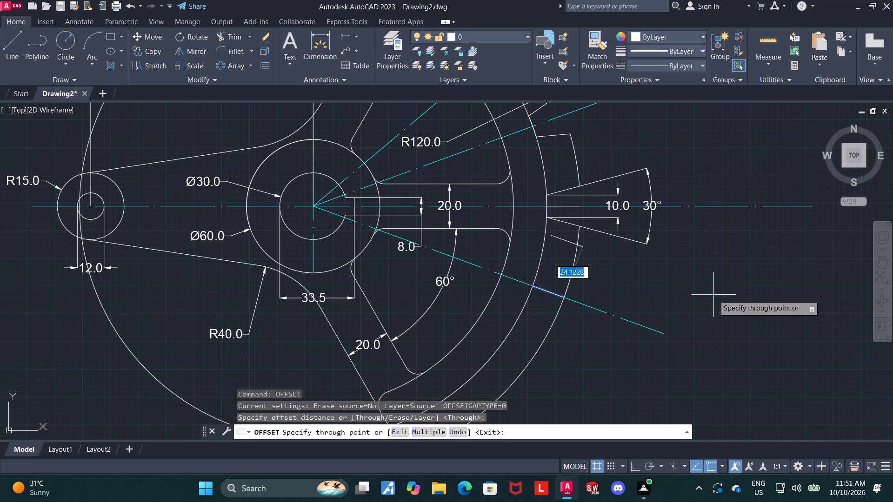
key("5")
key("Return")
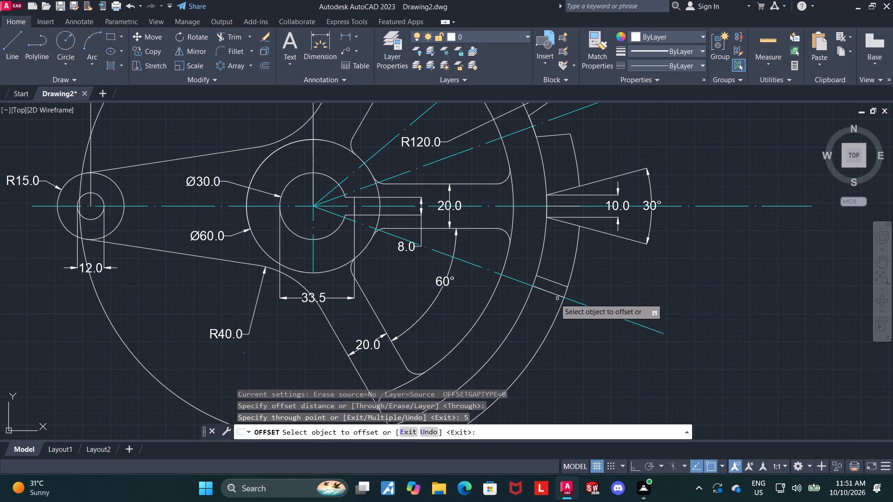
left_click(553, 293)
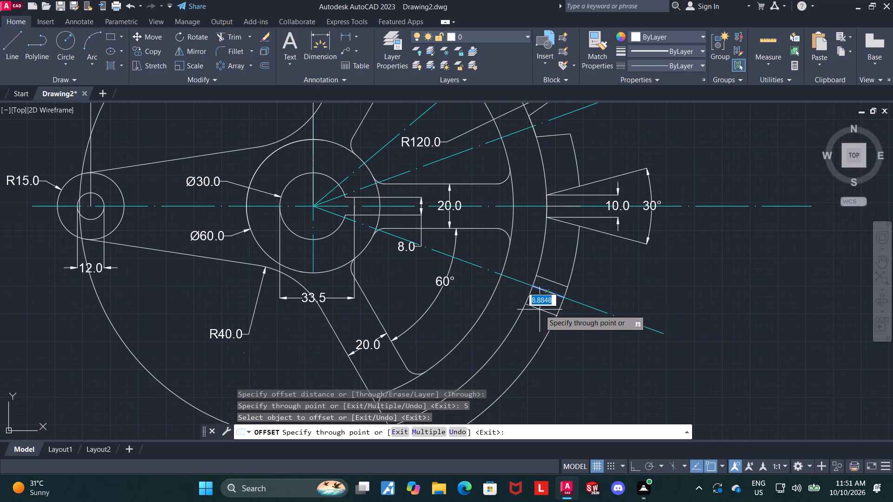
key("5")
key("Return")
key("Escape")
key("Escape")
key("Escape")
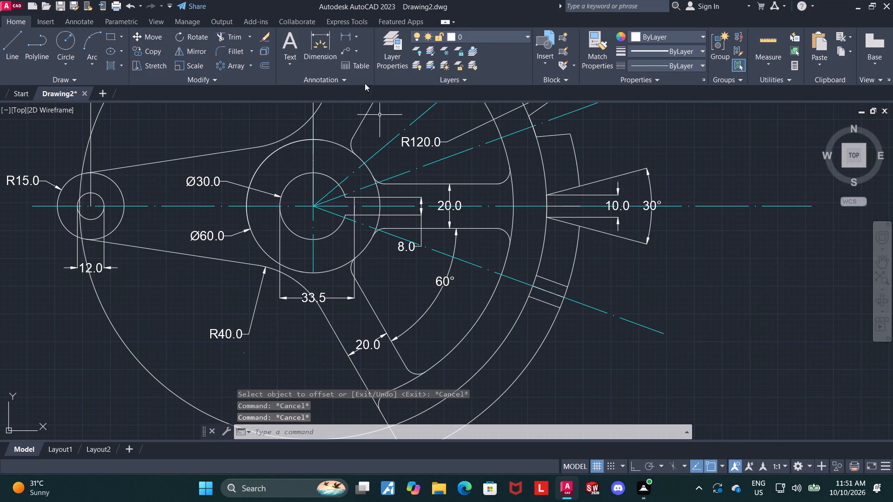
Dimension the spacing between the two offset lines, placing the dimension just outside the R120 rim arc.
left_click(325, 43)
scroll(647, 299, "up", 2)
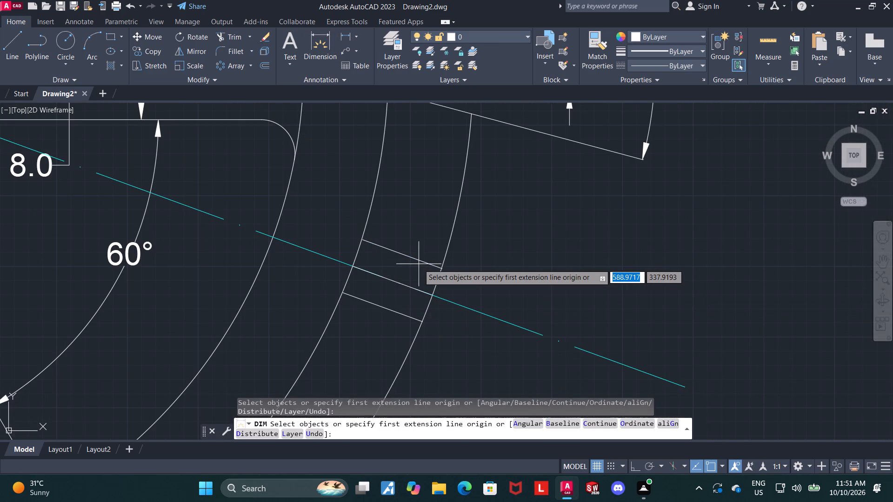
left_click(421, 264)
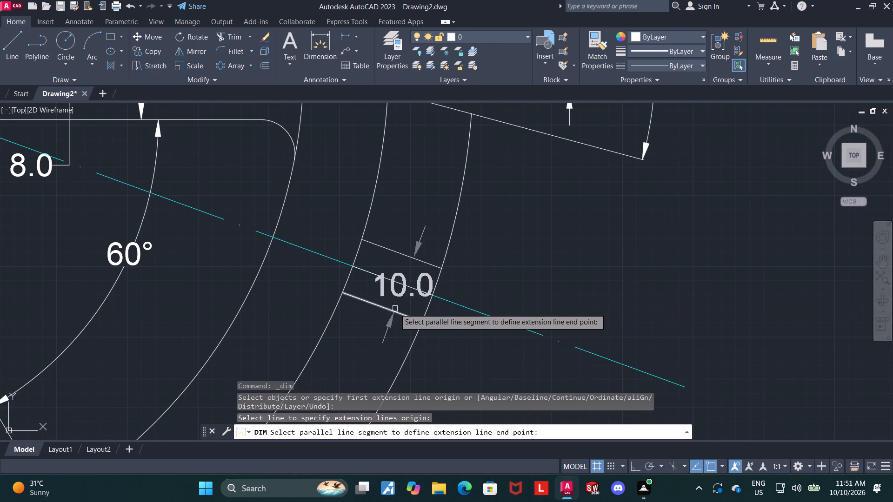
left_click(395, 309)
left_click(490, 344)
key("Escape")
key("Escape")
key("Escape")
key("Escape")
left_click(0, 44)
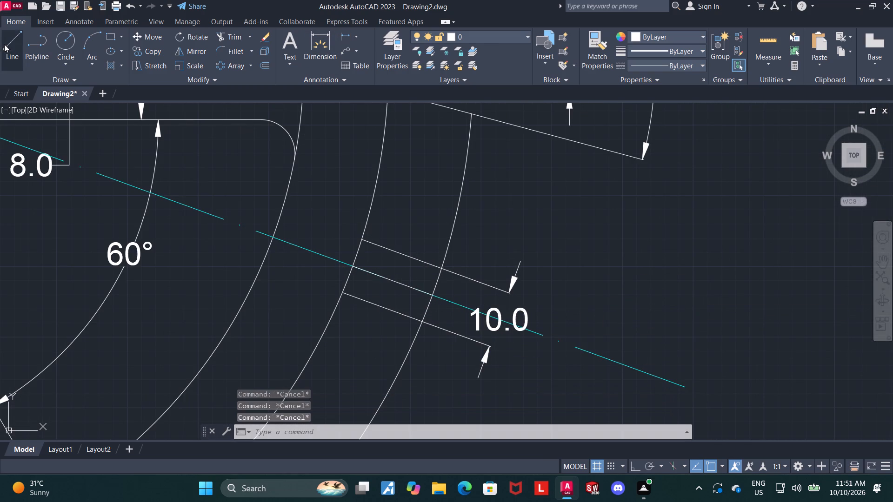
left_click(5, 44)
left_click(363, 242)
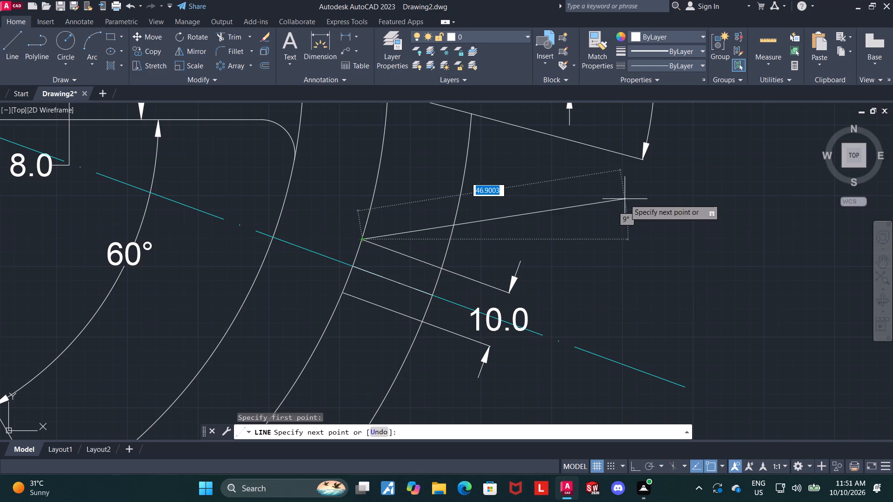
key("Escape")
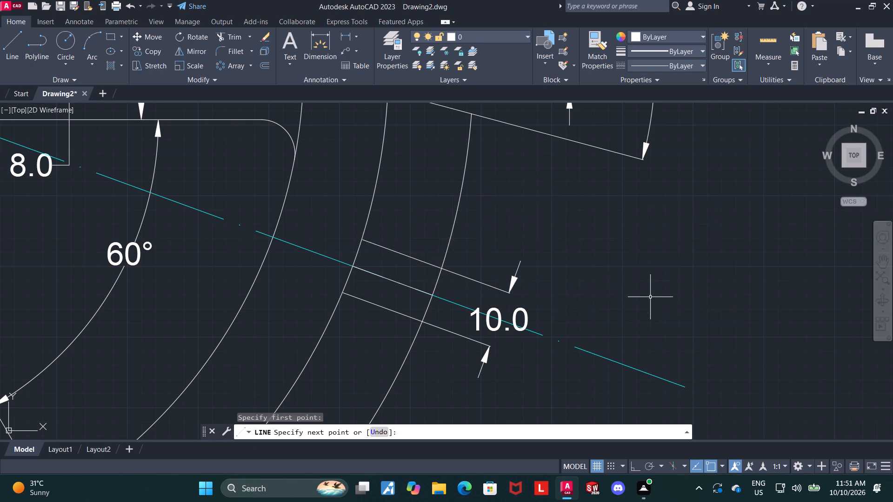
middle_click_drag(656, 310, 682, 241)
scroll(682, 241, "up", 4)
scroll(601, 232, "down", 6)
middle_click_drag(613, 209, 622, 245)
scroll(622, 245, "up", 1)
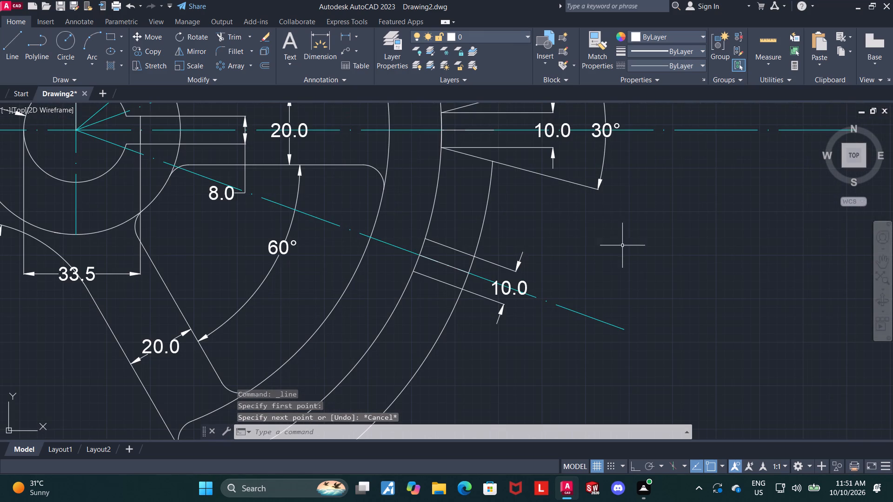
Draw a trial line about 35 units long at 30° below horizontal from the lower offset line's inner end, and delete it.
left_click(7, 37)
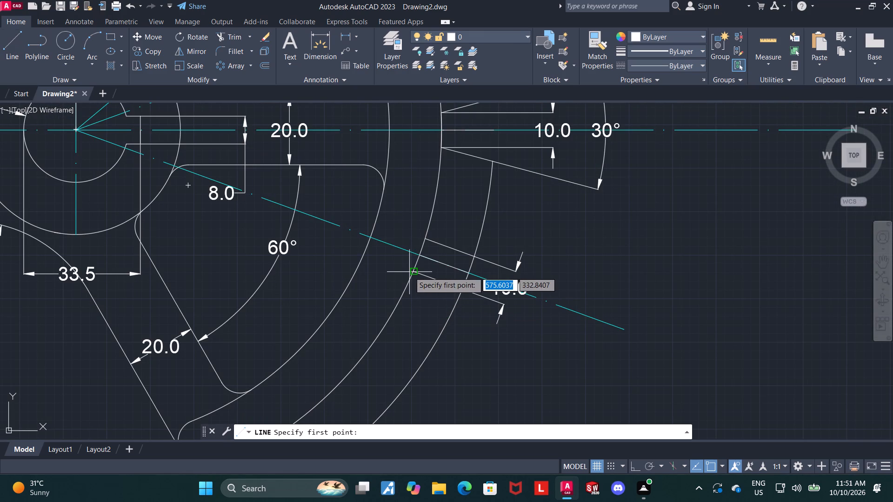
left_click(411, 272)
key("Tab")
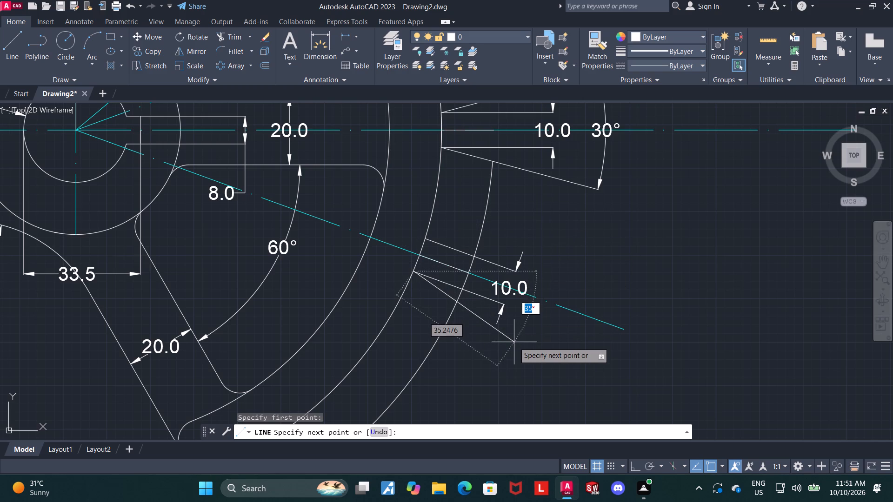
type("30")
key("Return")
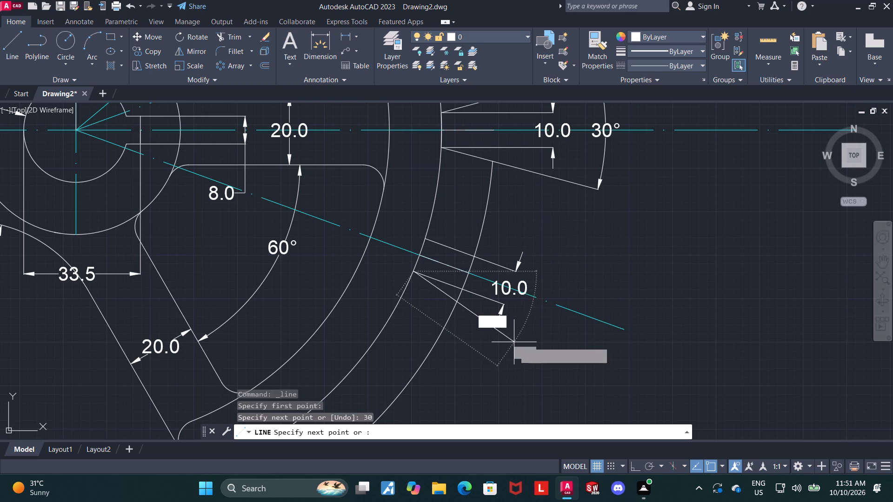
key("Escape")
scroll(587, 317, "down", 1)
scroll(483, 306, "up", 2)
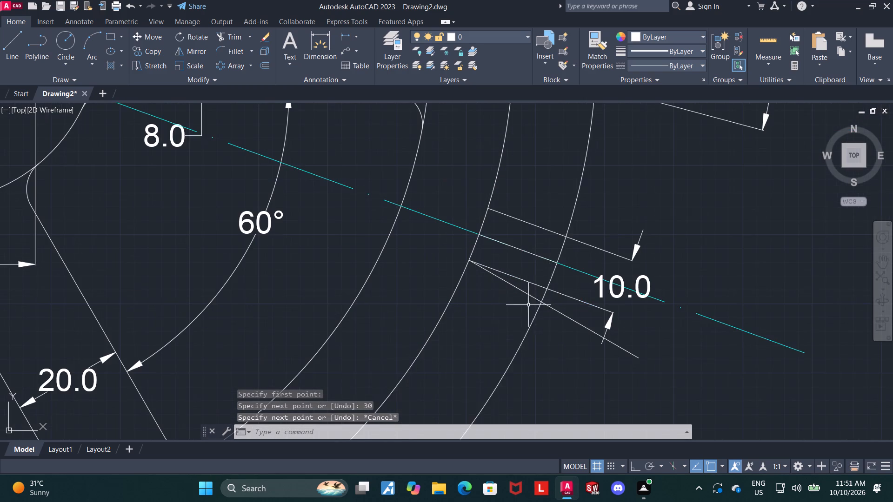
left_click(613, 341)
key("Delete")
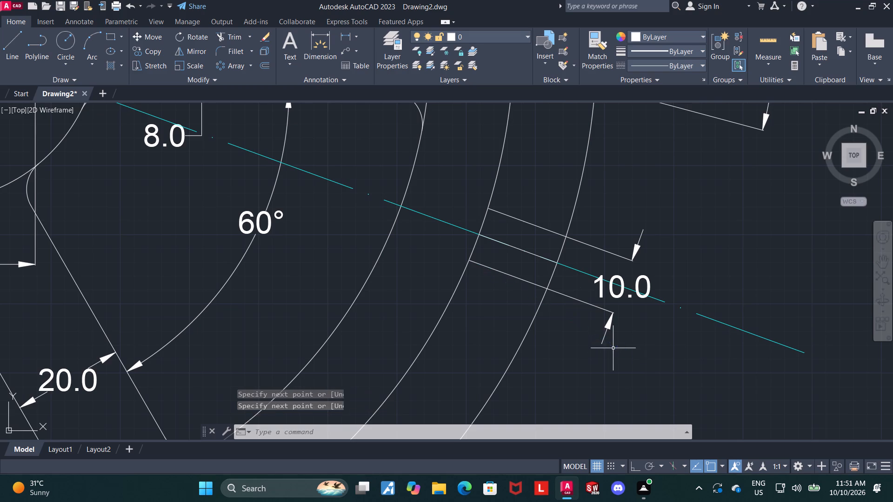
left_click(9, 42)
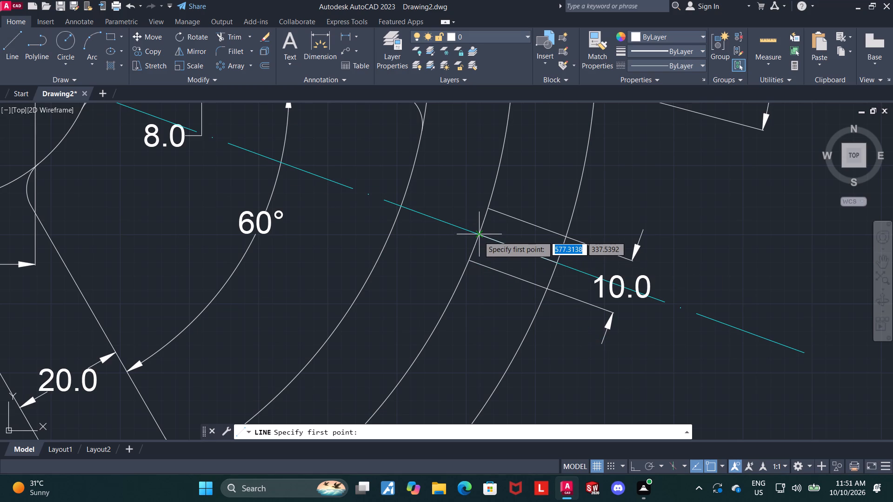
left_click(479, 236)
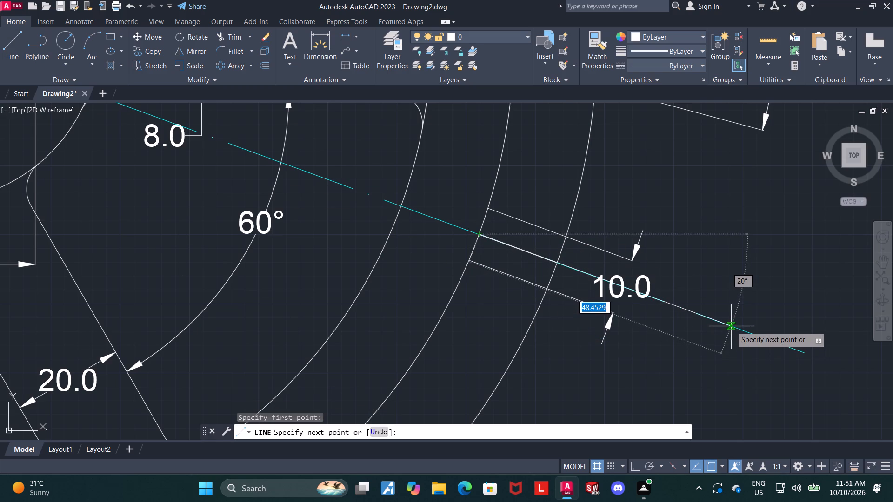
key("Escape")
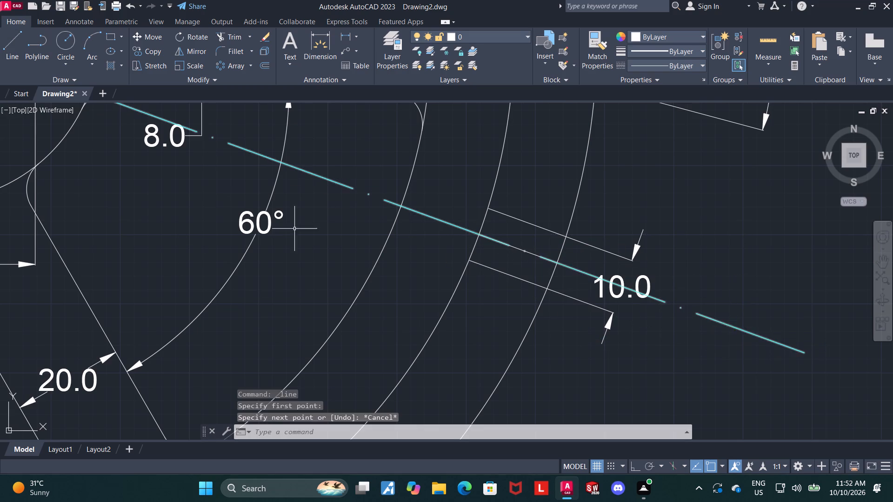
Draw a line about 36 units long at 35° below the horizontal from the inner end of the slot's lower offset line.
left_click(6, 46)
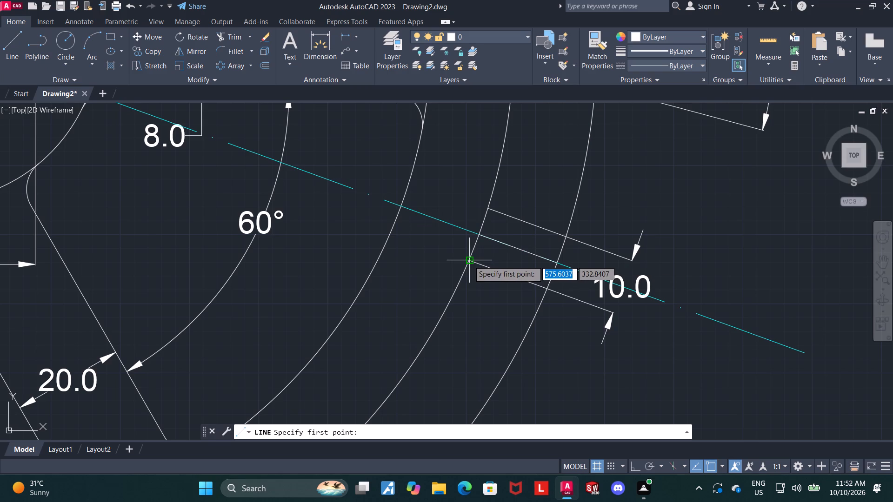
left_click(469, 261)
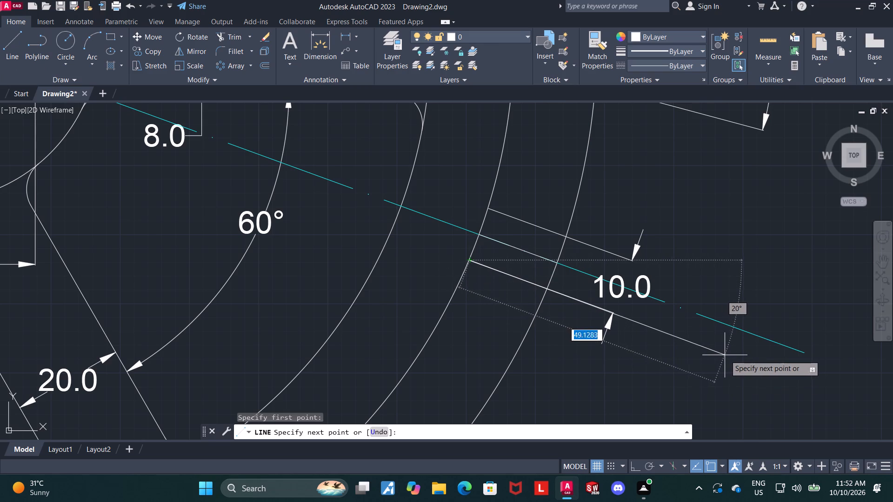
scroll(624, 381, "down", 1)
scroll(624, 381, "up", 1)
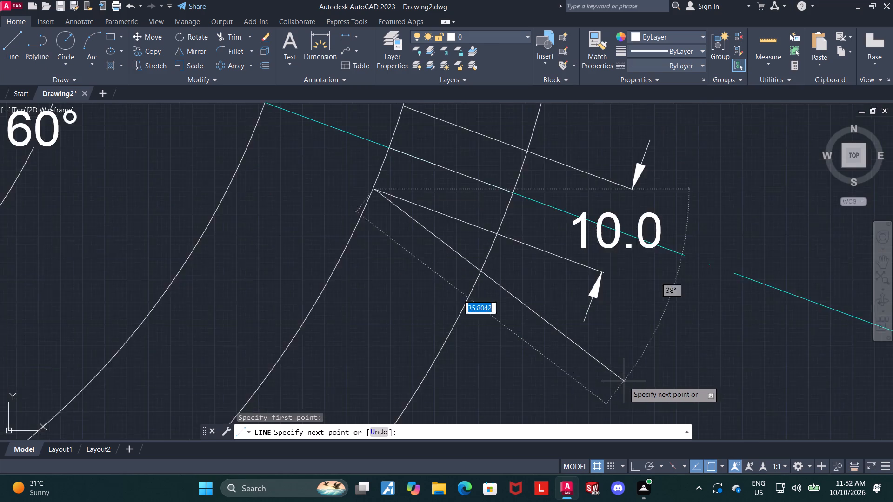
scroll(624, 381, "up", 2)
scroll(629, 386, "down", 1)
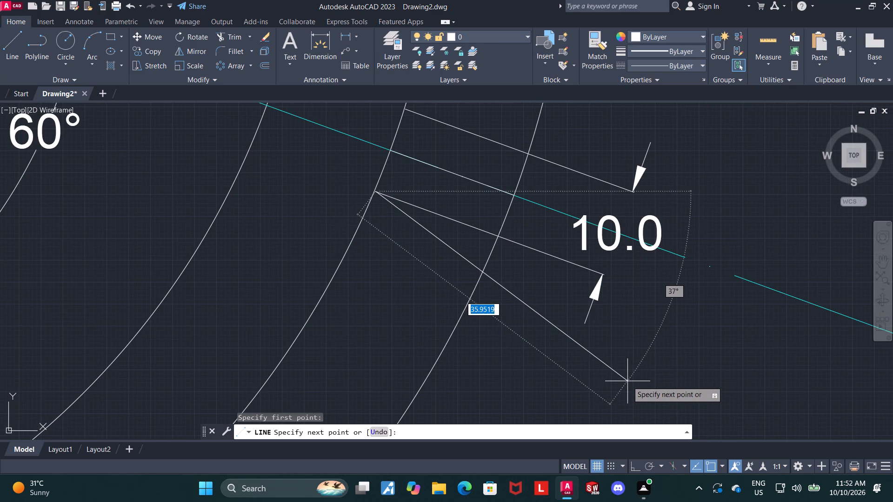
key("Tab")
type("35")
key("Return")
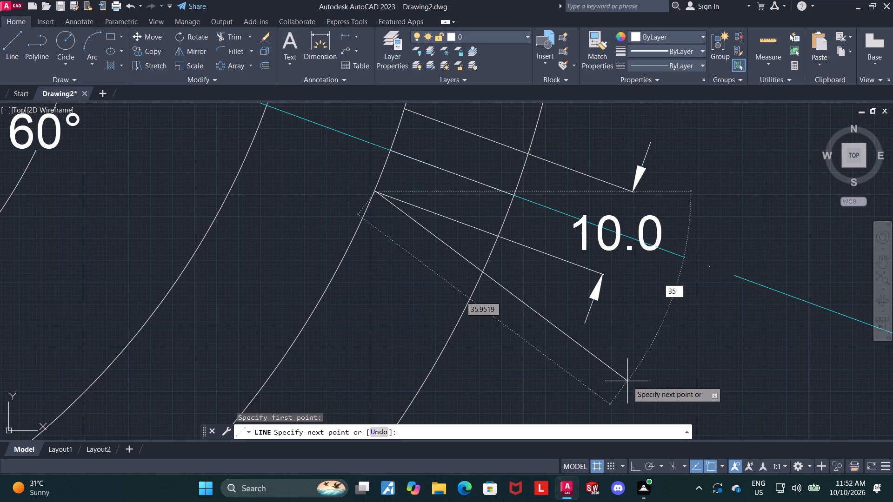
key("Escape")
key("Escape")
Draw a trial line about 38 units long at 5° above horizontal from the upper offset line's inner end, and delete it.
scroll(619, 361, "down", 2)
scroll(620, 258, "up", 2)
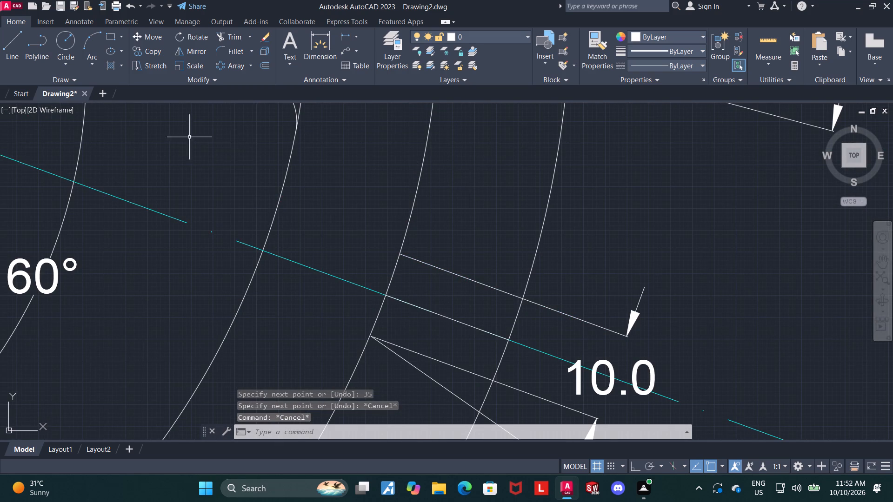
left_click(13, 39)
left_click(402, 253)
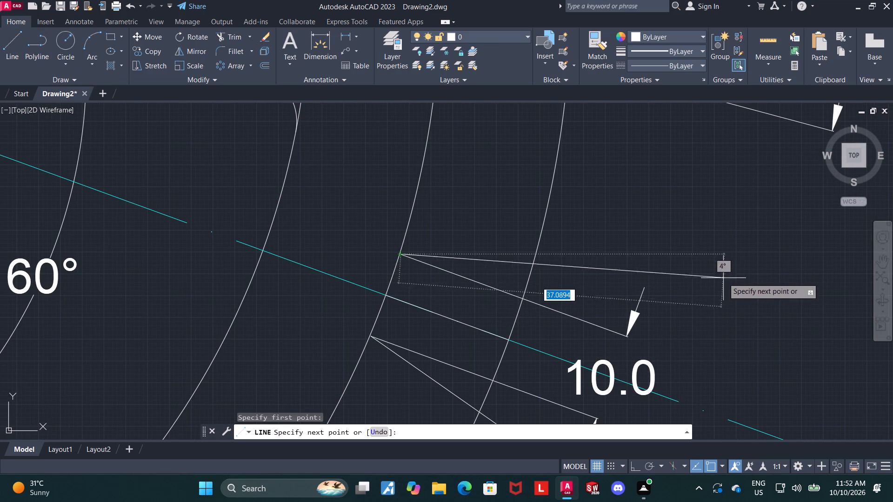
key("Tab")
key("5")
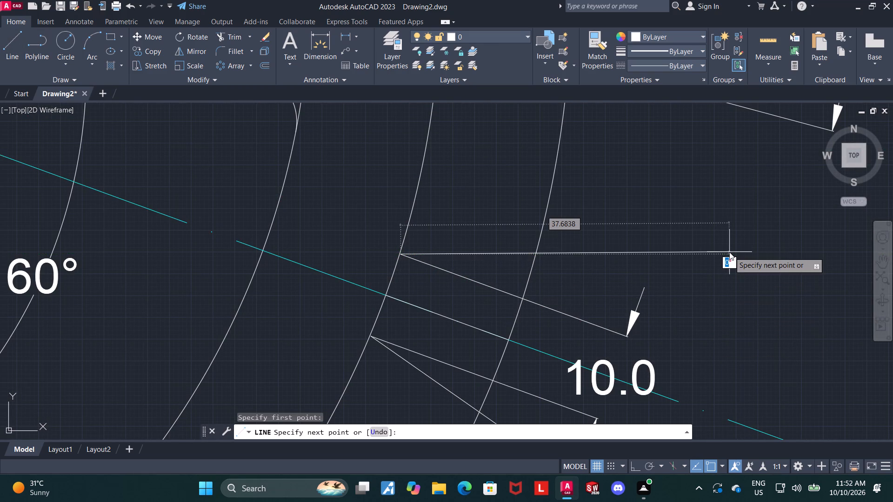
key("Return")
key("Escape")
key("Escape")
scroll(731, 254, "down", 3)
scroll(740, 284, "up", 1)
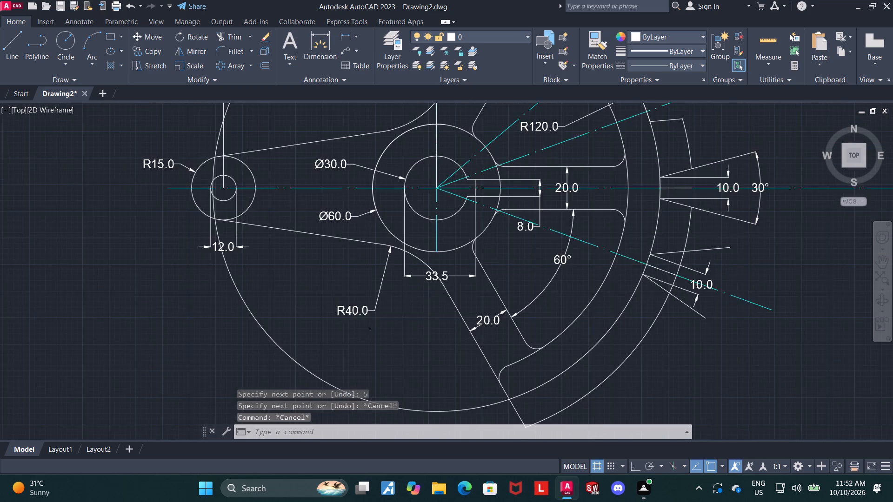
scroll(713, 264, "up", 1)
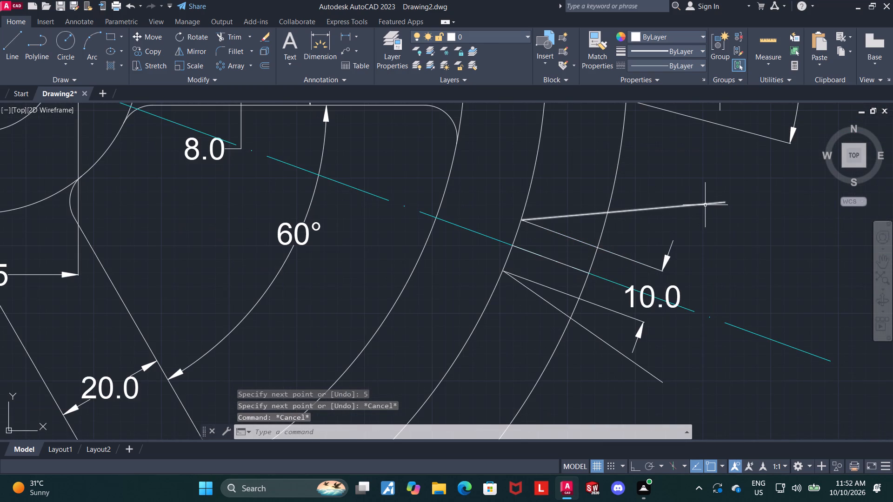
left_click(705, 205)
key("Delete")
Draw a line about 42 units long at 5° below the horizontal from the upper offset line's inner end.
left_click(5, 34)
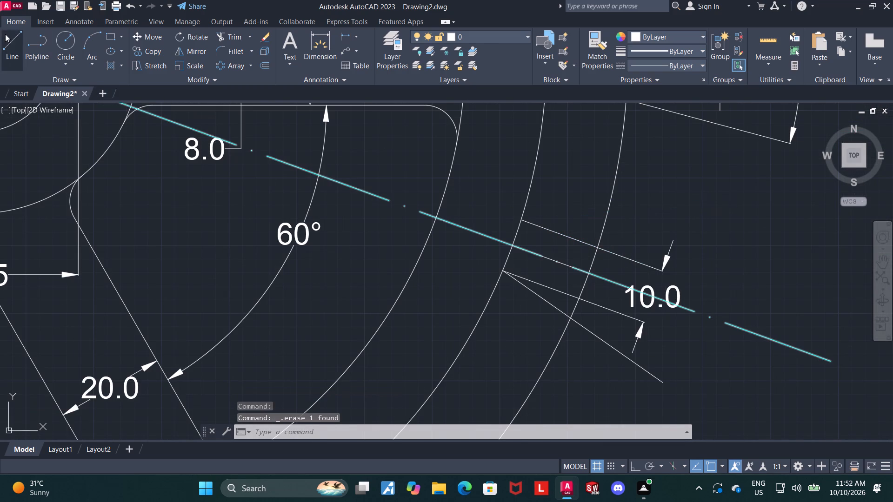
left_click(524, 219)
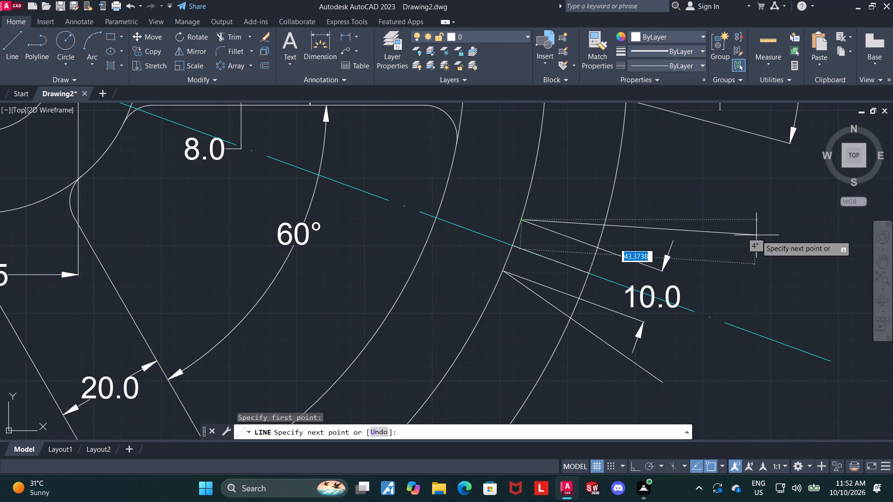
key("Tab")
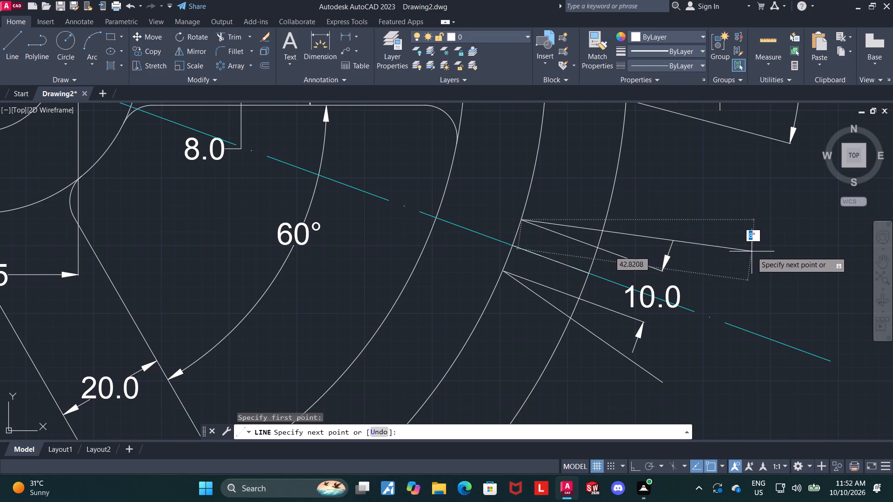
key("5")
key("Return")
key("Escape")
key("Escape")
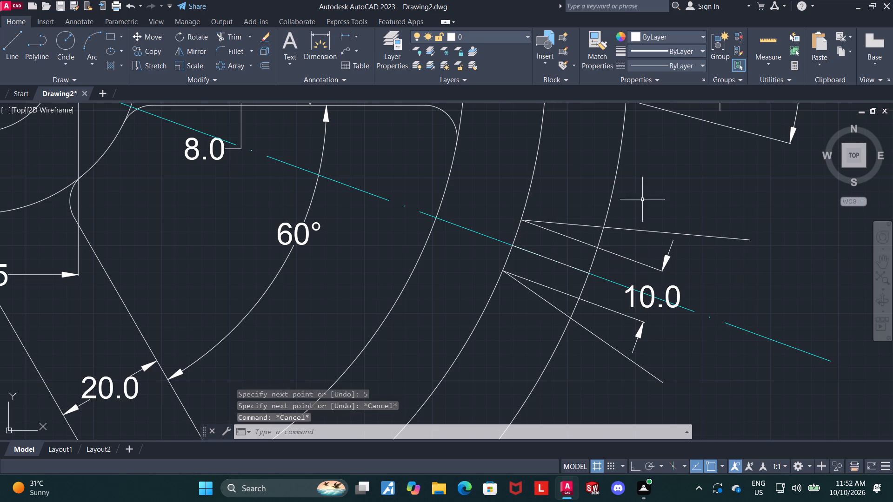
Dimension the angle between the two slanted lines of the lower 20° slot, placing it outside the R120 arc.
left_click(323, 33)
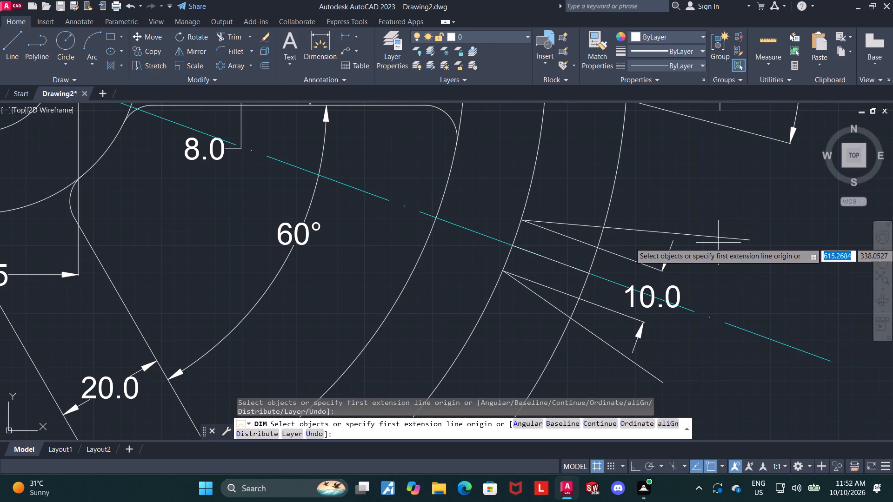
left_click(716, 239)
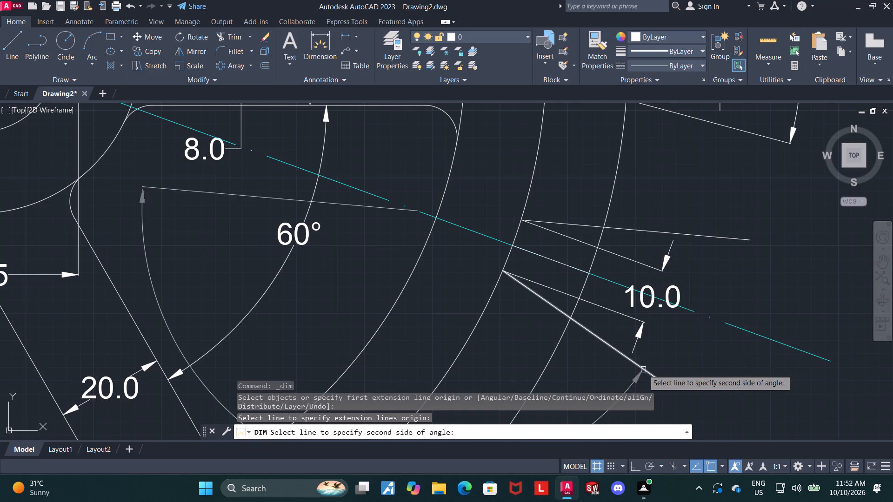
left_click(646, 370)
scroll(677, 358, "down", 2)
scroll(690, 377, "up", 2)
left_click(681, 354)
key("Escape")
key("Escape")
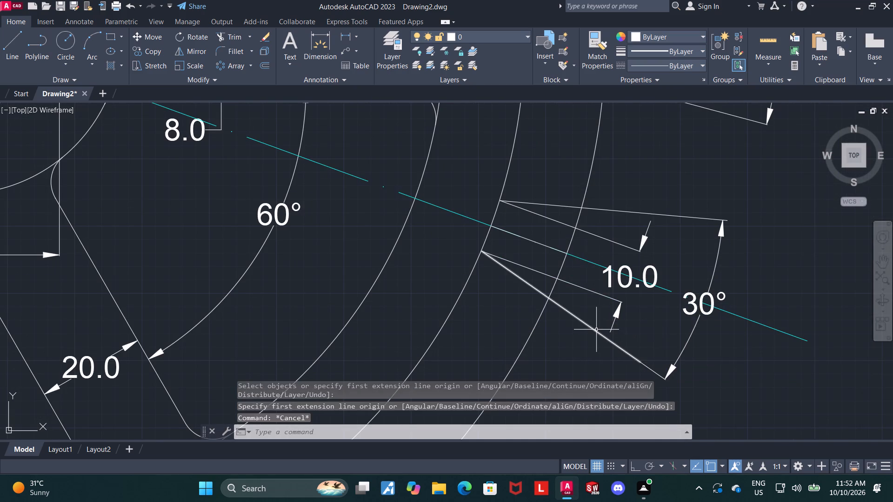
Trim away the two parallel offset lines between the R105 and R120 arcs at the lower 20° slot.
left_click(593, 291)
key("Escape")
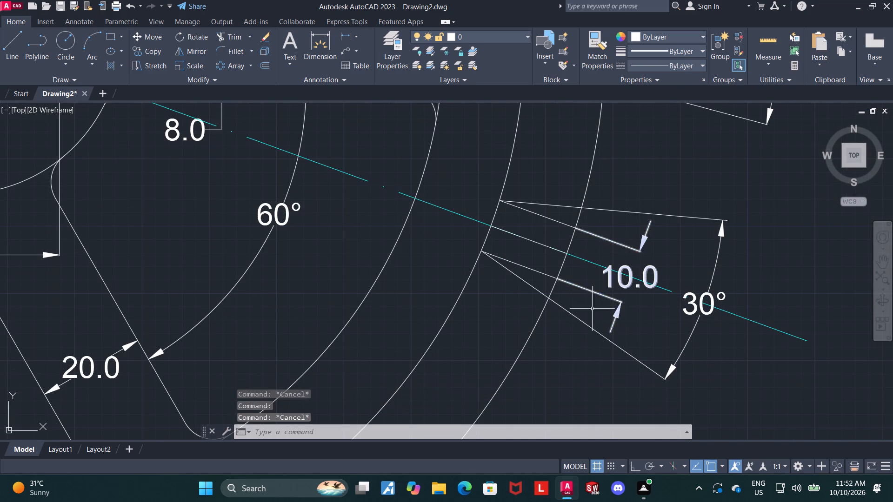
key("Escape")
key("Escape")
left_click(240, 36)
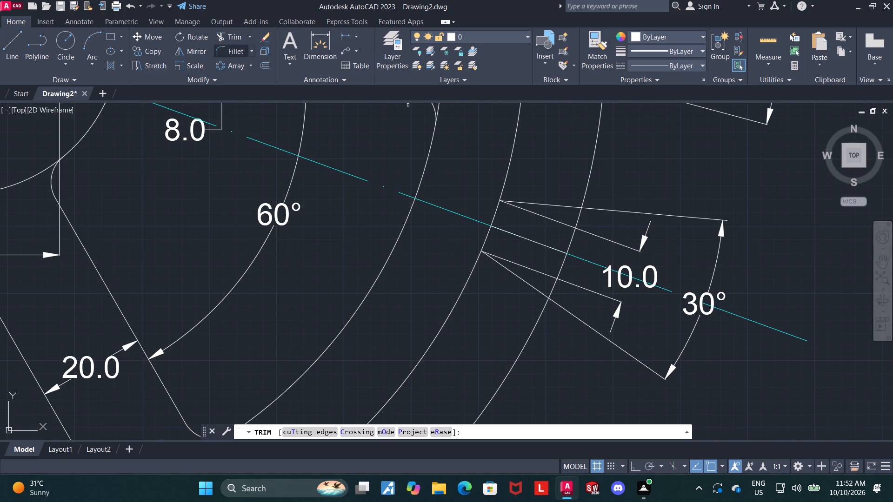
left_click(529, 270)
left_click(560, 223)
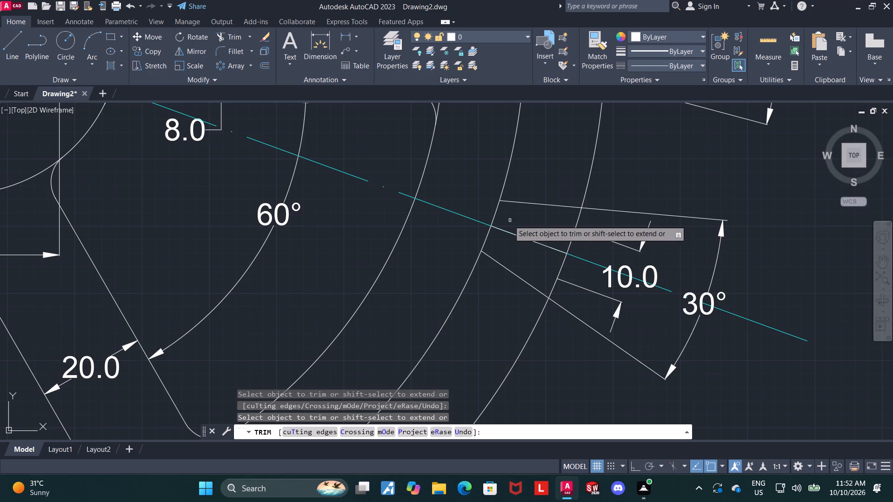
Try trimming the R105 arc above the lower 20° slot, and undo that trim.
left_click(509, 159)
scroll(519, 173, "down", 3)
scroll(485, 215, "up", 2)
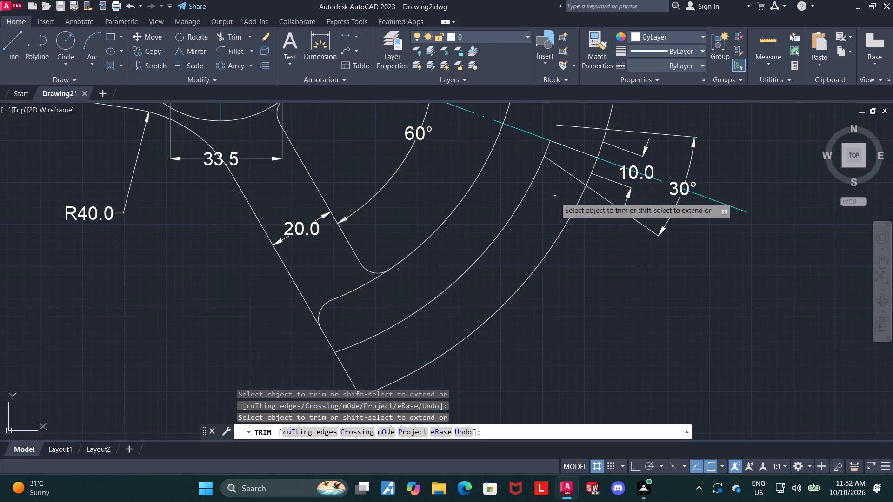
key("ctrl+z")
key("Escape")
Extend the inner ends of both slanted lines of the lower 20° slot to the R105 arc.
scroll(523, 194, "up", 3)
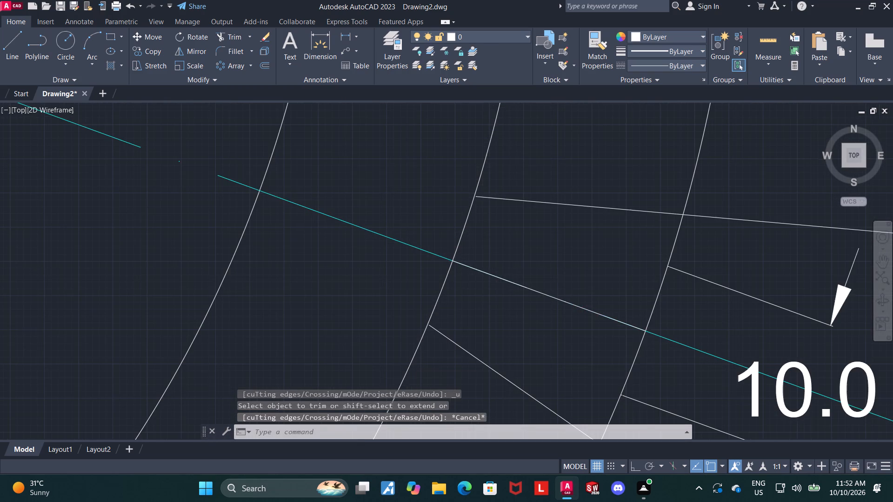
left_click(250, 35)
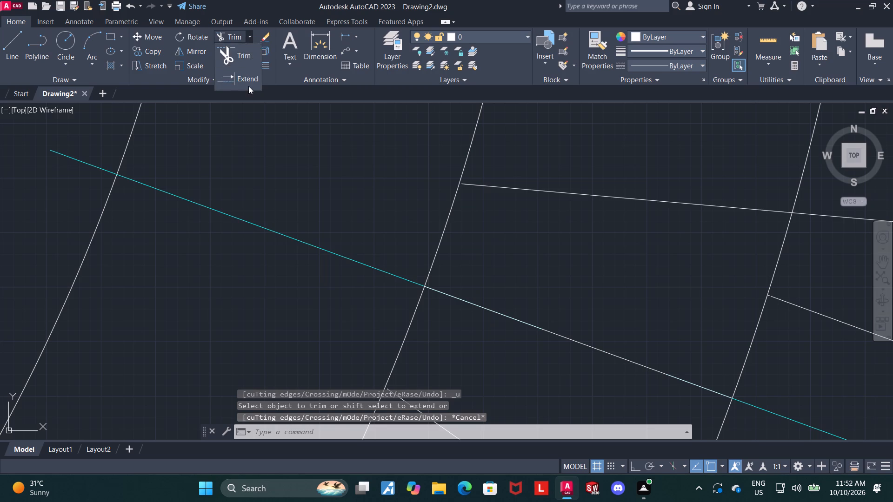
left_click(248, 86)
left_click(475, 185)
scroll(475, 196, "down", 2)
scroll(472, 283, "up", 1)
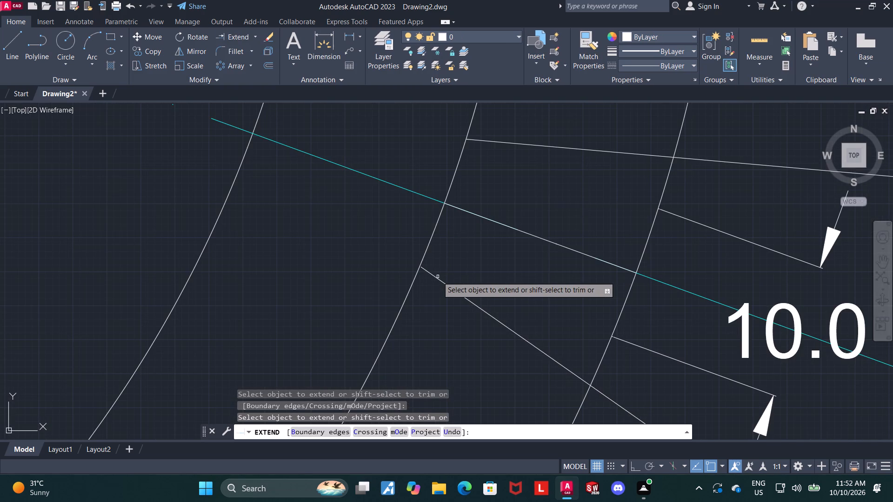
left_click(434, 276)
key("Escape")
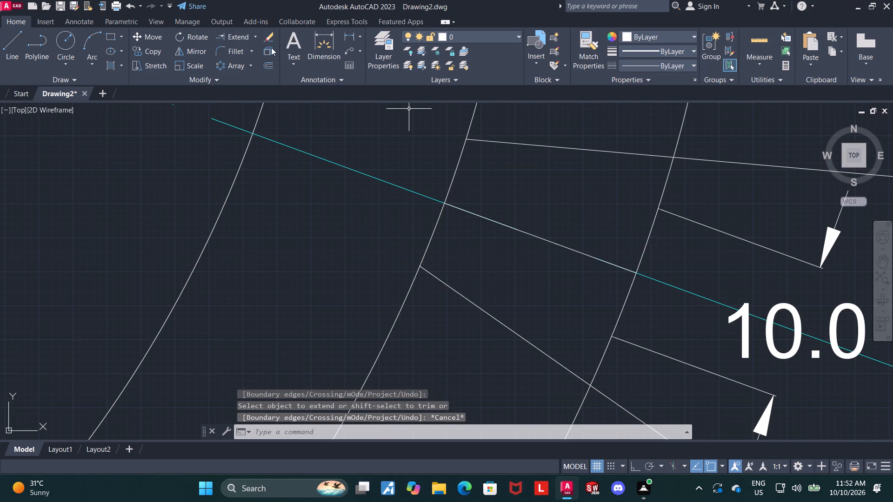
Trim away the R105 arc segments on both sides of the lower 20° slot, keeping the slot's bottom.
left_click(254, 38)
left_click(251, 59)
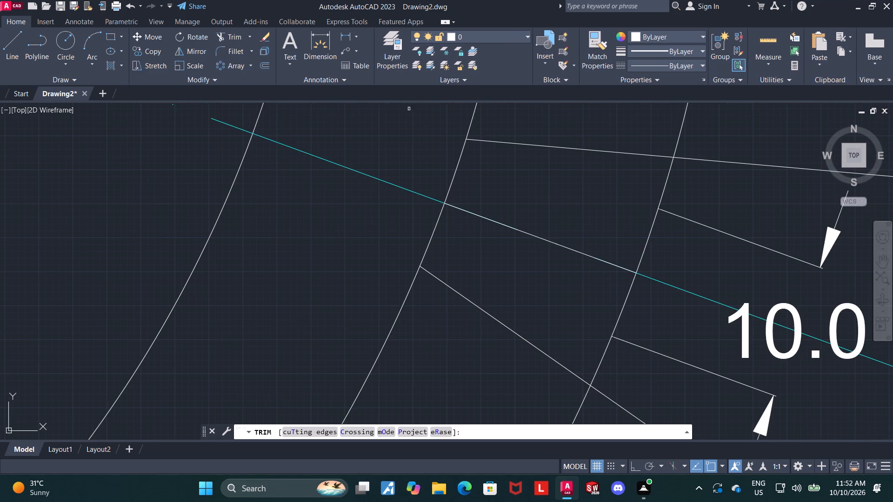
scroll(446, 136, "down", 2)
scroll(497, 160, "down", 4)
scroll(485, 136, "up", 2)
left_click(503, 165)
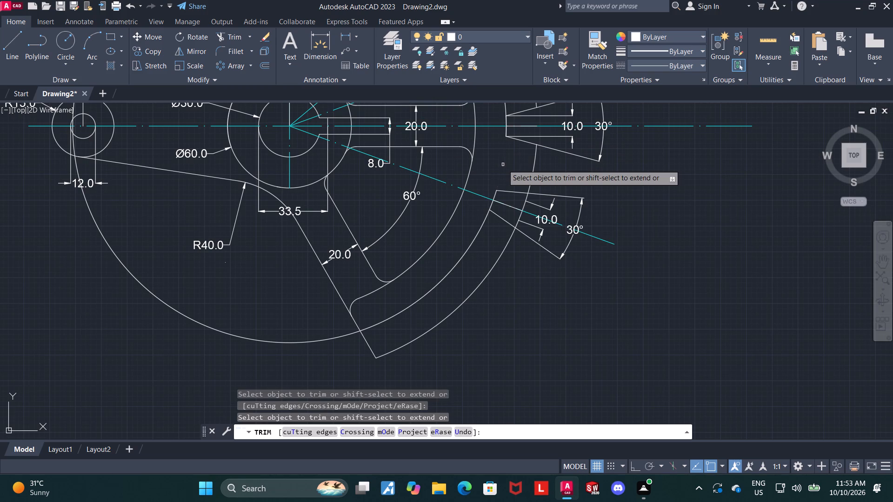
left_click(477, 235)
scroll(477, 235, "down", 3)
scroll(474, 175, "up", 1)
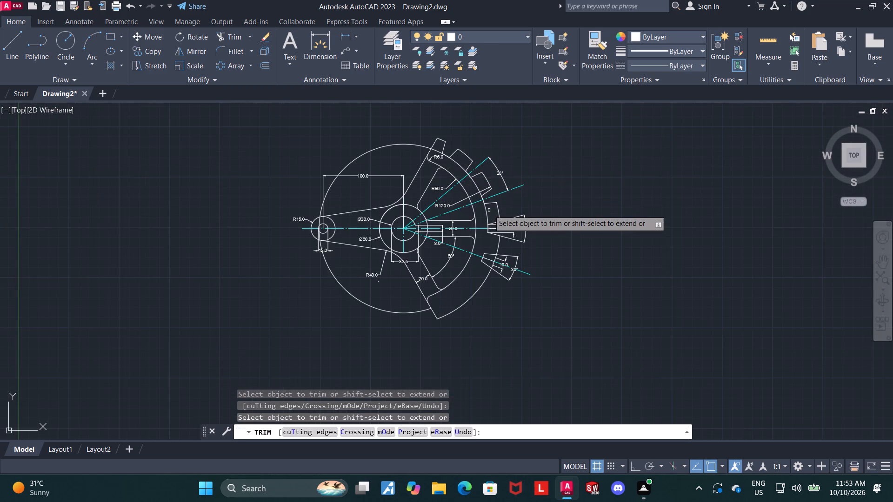
Trim away the R105 arc segments between the horizontal and upper slots and from the topmost slot to the rim's end.
left_click(487, 210)
scroll(472, 166, "up", 3)
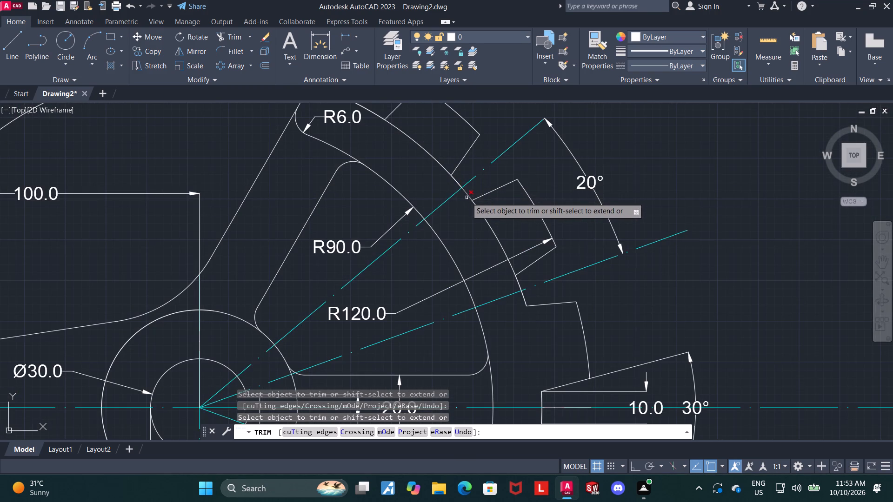
scroll(450, 177, "down", 3)
scroll(444, 168, "up", 3)
left_click(435, 178)
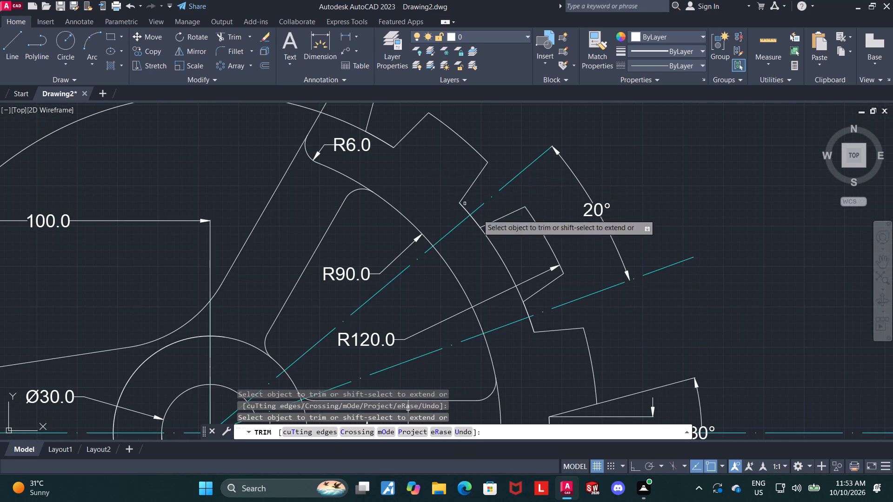
left_click(493, 241)
left_click(342, 118)
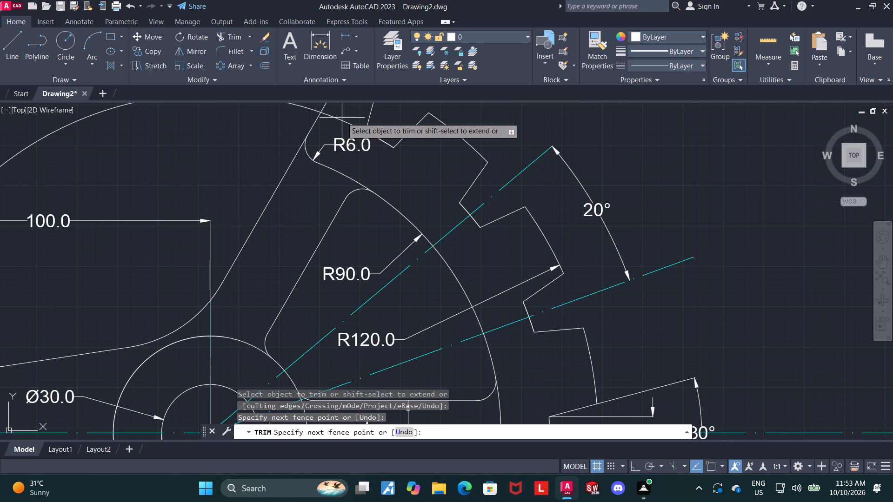
left_click(337, 121)
scroll(348, 130, "down", 2)
scroll(453, 249, "up", 3)
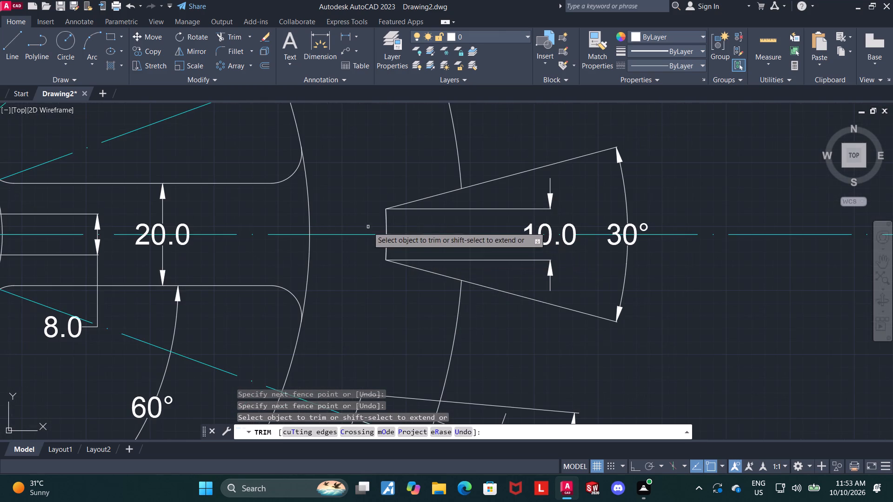
scroll(390, 265, "down", 2)
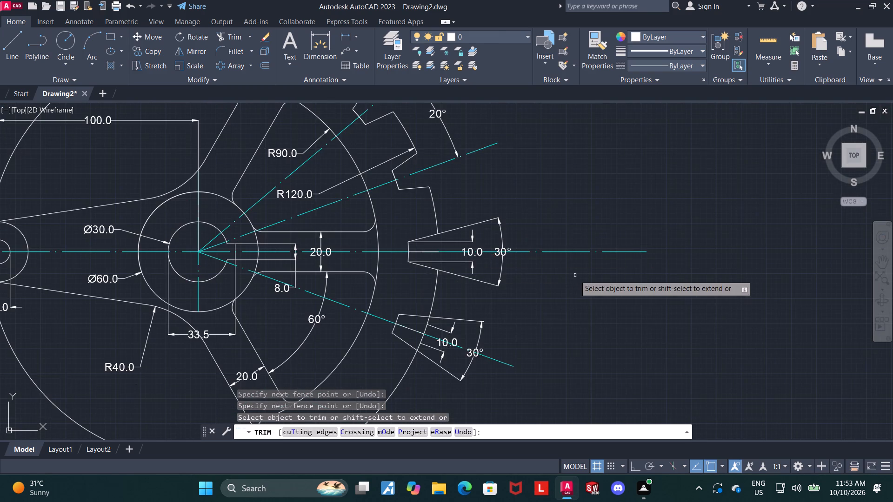
middle_click_drag(575, 274, 666, 263)
middle_click_drag(625, 293, 676, 246)
scroll(643, 276, "down", 1)
key("Escape")
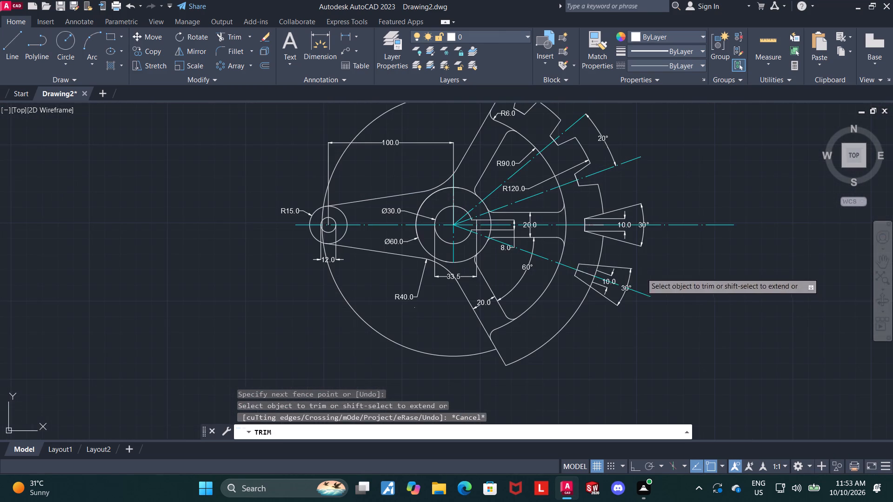
key("Escape")
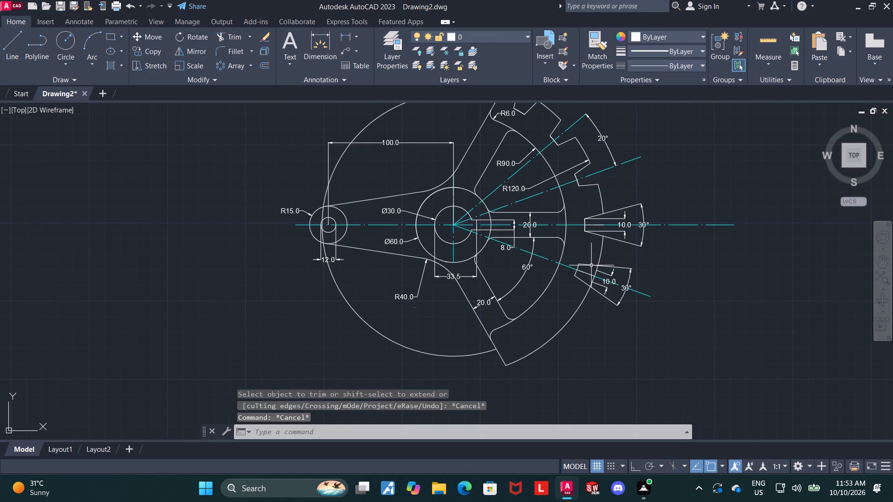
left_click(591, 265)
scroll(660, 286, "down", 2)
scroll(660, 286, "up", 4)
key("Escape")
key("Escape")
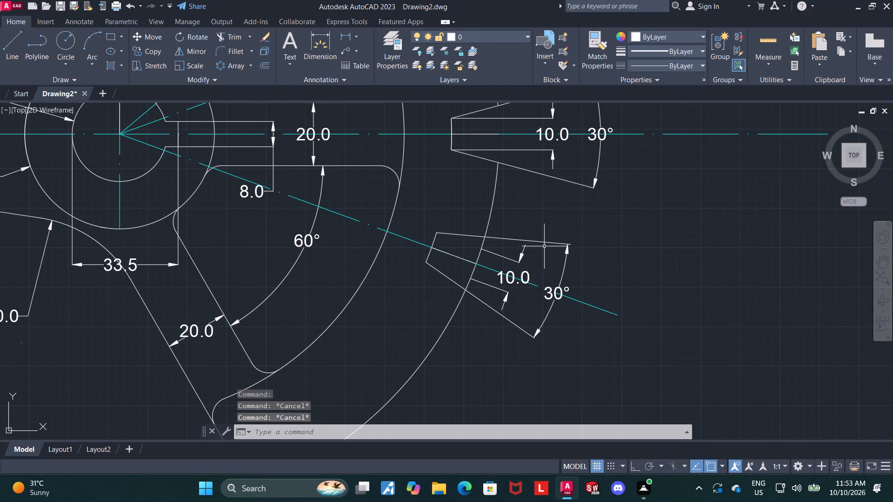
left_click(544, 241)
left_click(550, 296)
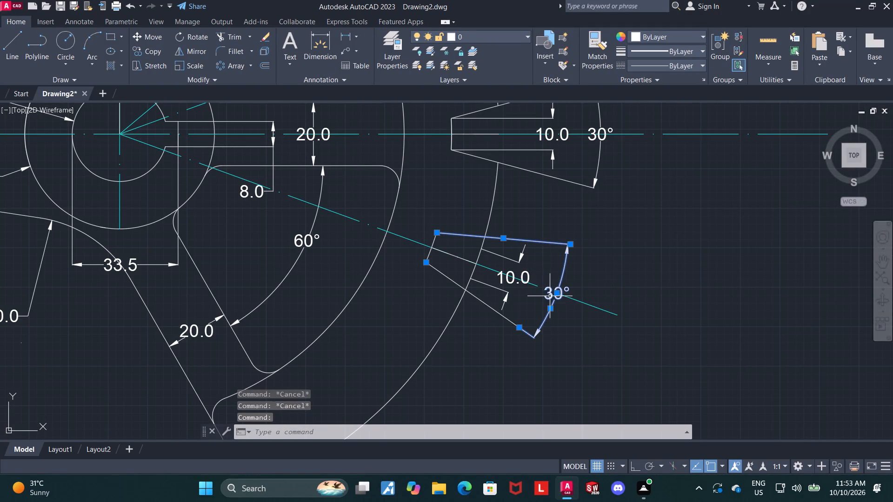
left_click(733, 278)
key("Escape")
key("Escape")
Move the lower 20° slot's 30° angle dimension inward, just beyond the slot's inner end on the hub side.
left_click(552, 291)
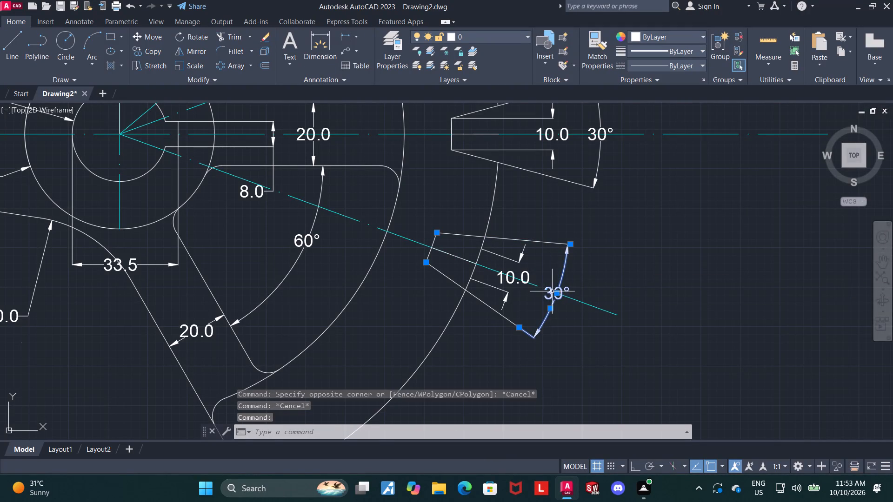
left_click(556, 297)
left_click(556, 293)
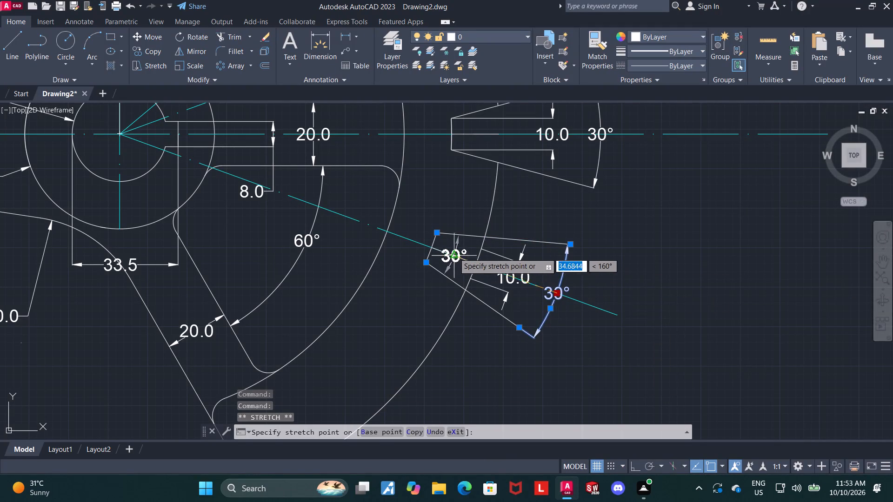
left_click(423, 225)
key("Escape")
key("Escape")
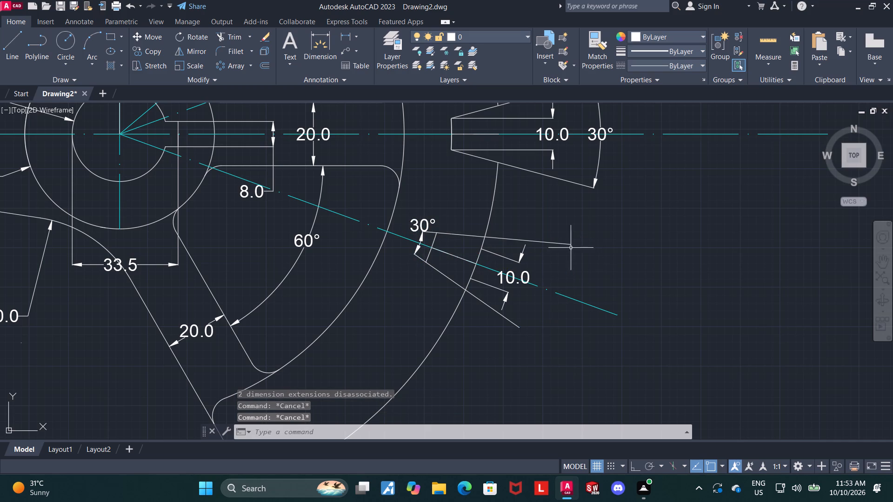
Trim the outer ends of both slanted lines of the lower 20° slot back to the R120 rim arc.
left_click(233, 33)
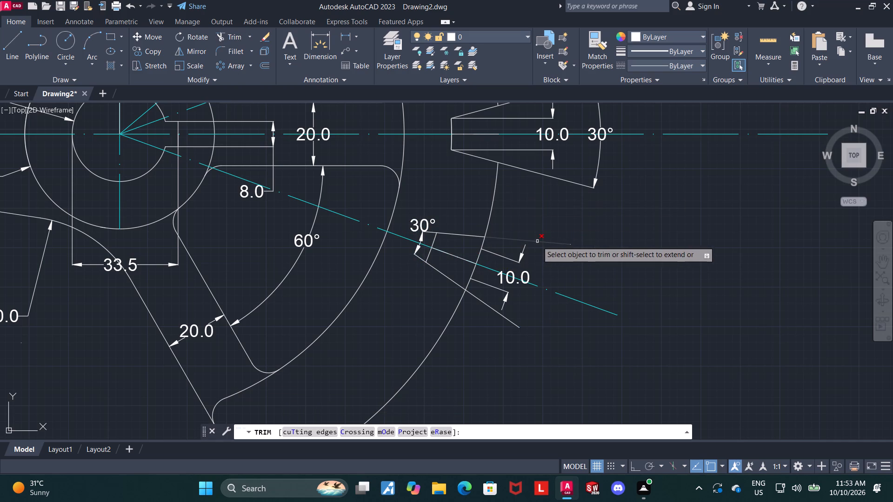
left_click(537, 241)
left_click(496, 312)
scroll(558, 251, "up", 1)
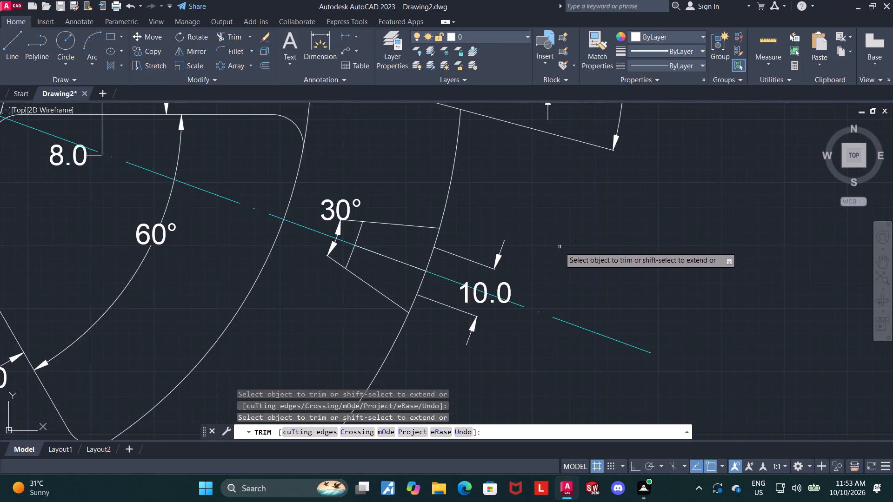
scroll(560, 247, "down", 2)
key("Escape")
key("Escape")
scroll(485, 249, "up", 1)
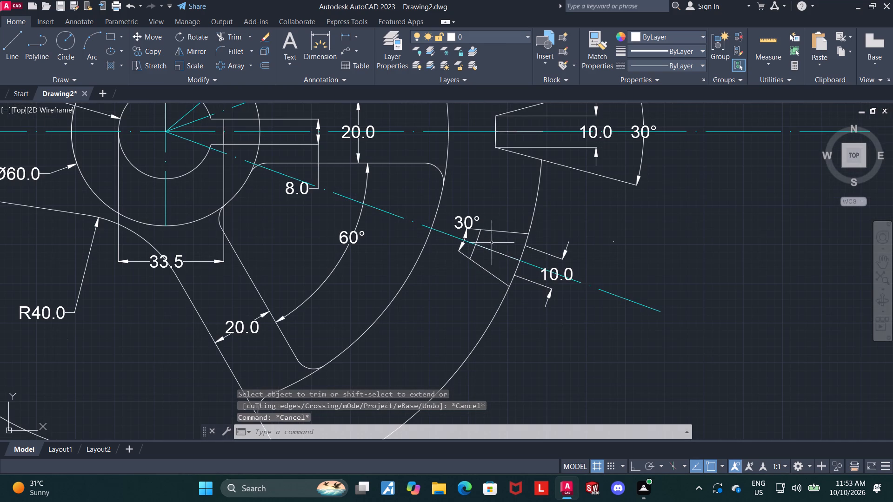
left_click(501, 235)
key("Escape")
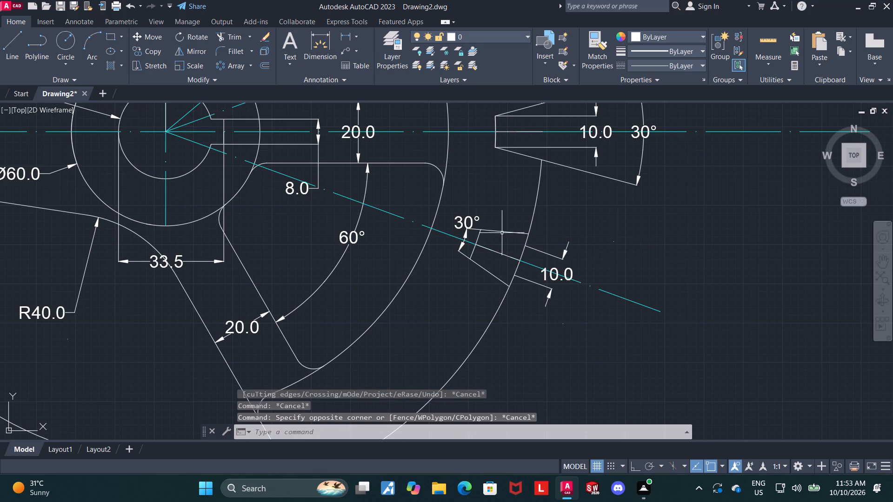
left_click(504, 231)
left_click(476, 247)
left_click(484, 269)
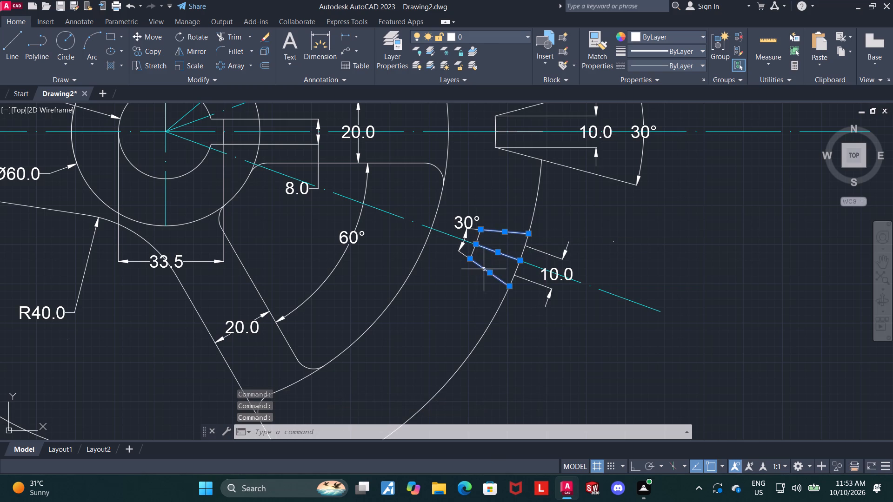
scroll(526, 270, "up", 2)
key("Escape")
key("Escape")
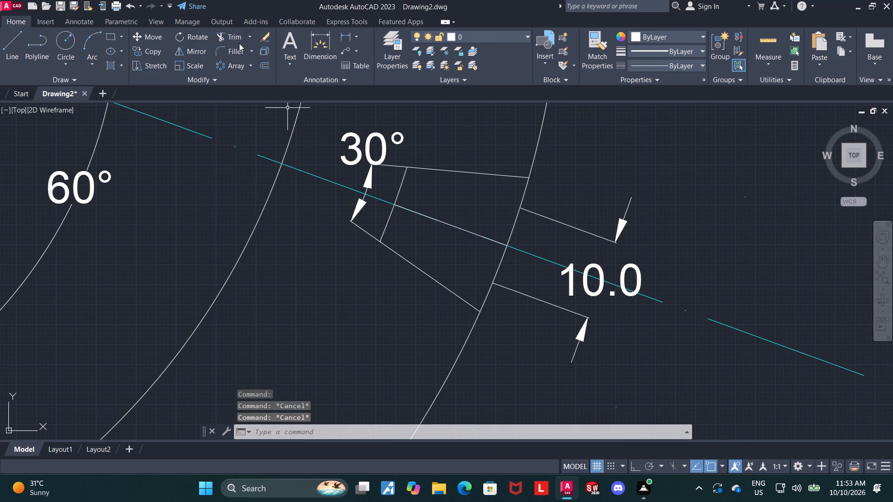
Trim away the R120 rim arc segments across the mouth of the lower 20° slot.
left_click(236, 39)
left_click(525, 195)
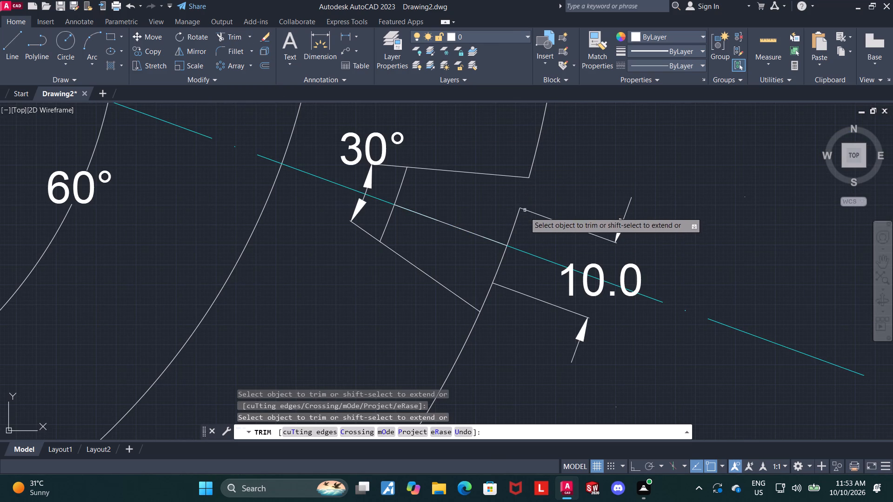
left_click(501, 256)
left_click(513, 229)
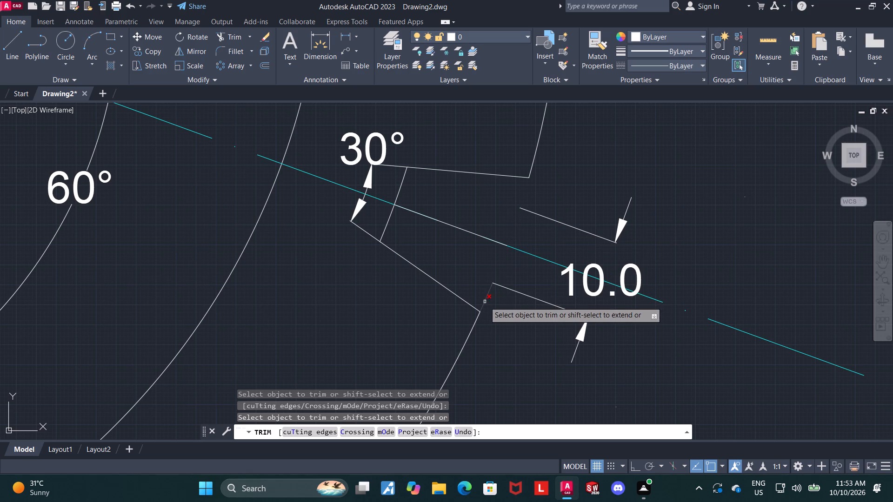
left_click(485, 302)
scroll(525, 295, "down", 2)
key("Escape")
key("Escape")
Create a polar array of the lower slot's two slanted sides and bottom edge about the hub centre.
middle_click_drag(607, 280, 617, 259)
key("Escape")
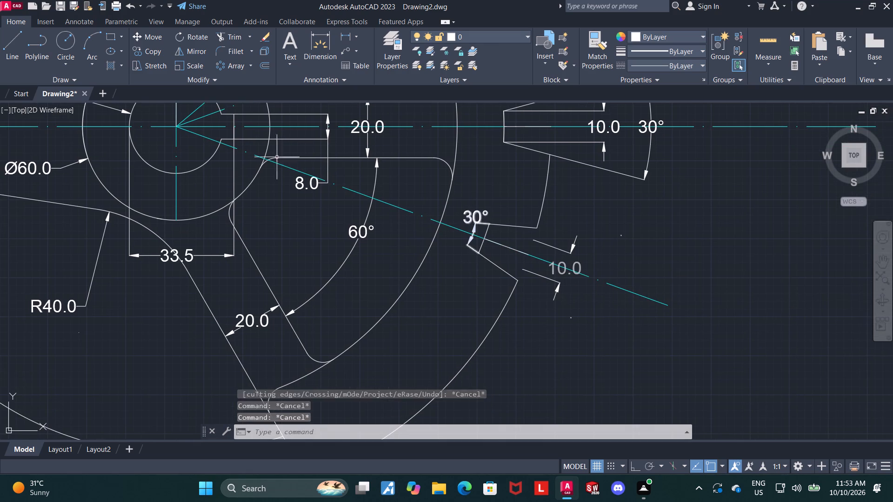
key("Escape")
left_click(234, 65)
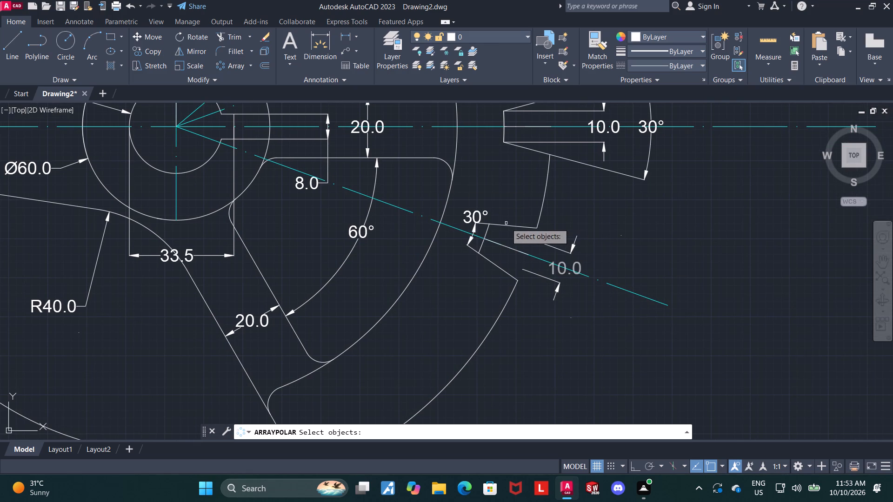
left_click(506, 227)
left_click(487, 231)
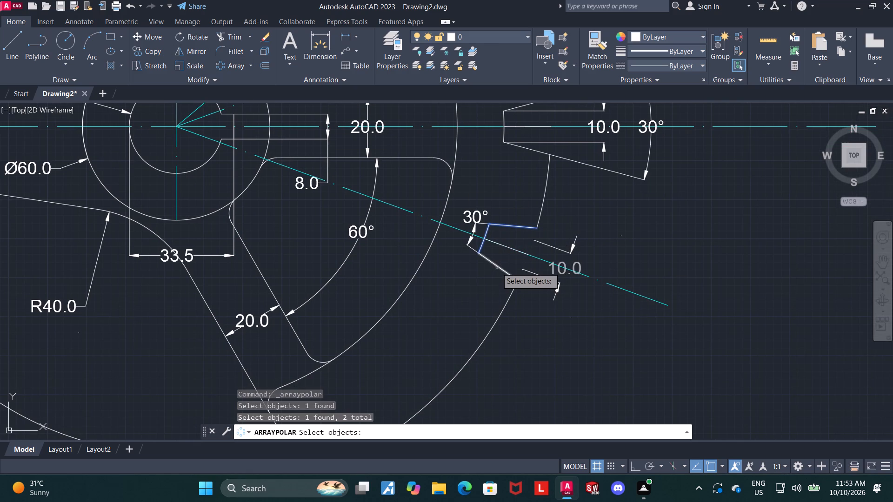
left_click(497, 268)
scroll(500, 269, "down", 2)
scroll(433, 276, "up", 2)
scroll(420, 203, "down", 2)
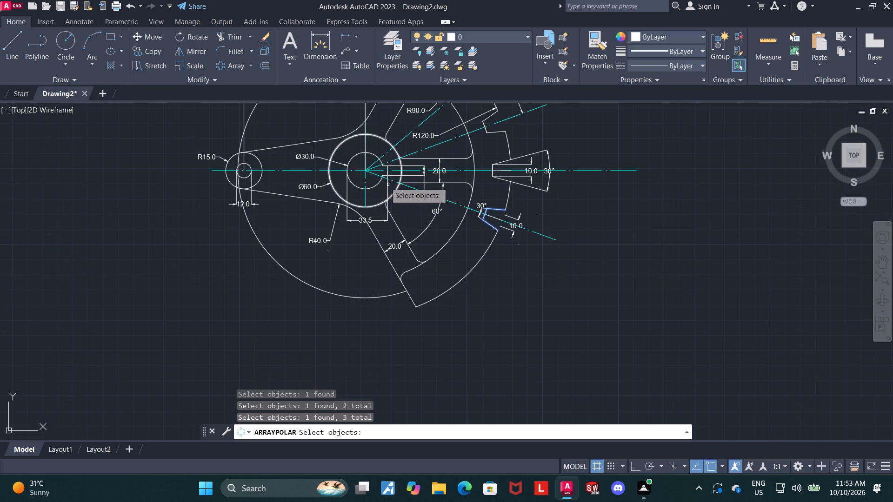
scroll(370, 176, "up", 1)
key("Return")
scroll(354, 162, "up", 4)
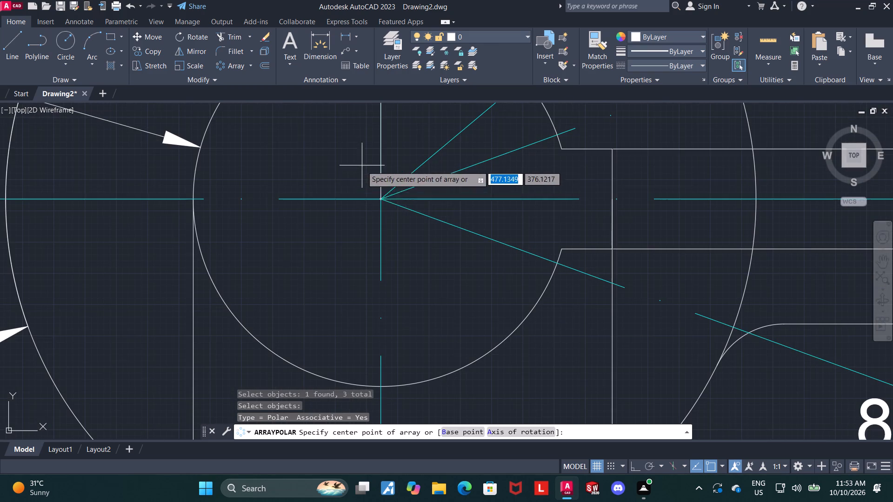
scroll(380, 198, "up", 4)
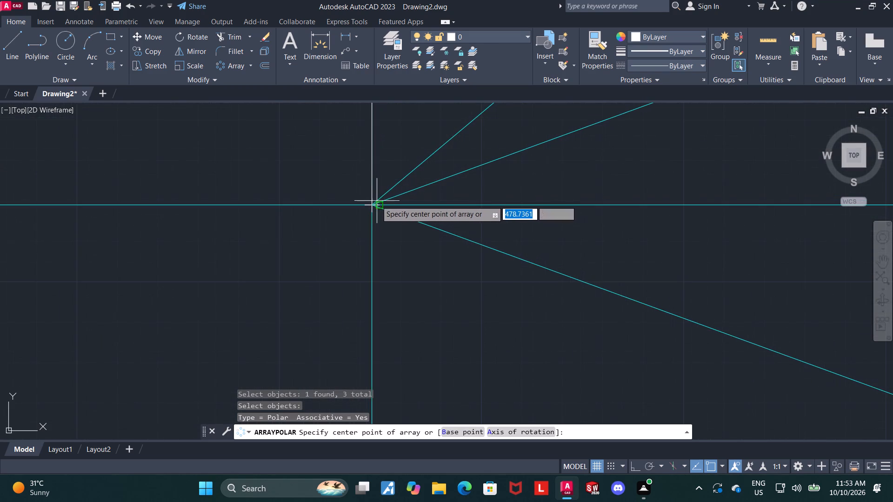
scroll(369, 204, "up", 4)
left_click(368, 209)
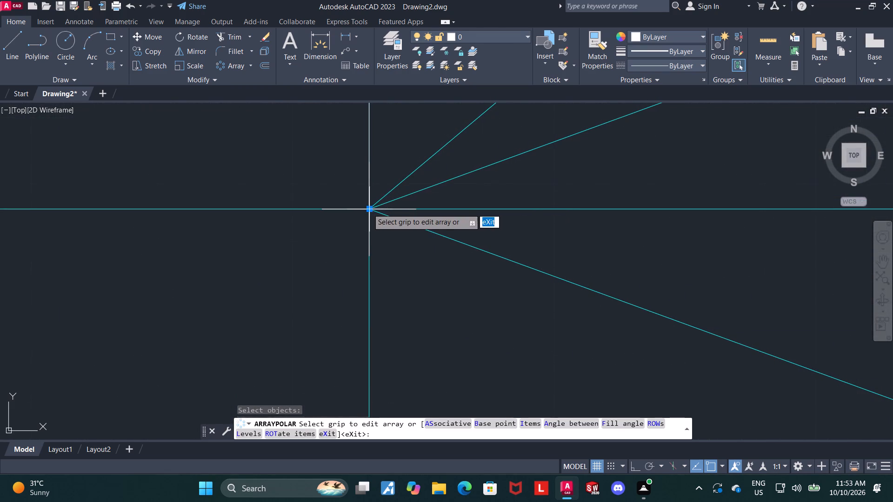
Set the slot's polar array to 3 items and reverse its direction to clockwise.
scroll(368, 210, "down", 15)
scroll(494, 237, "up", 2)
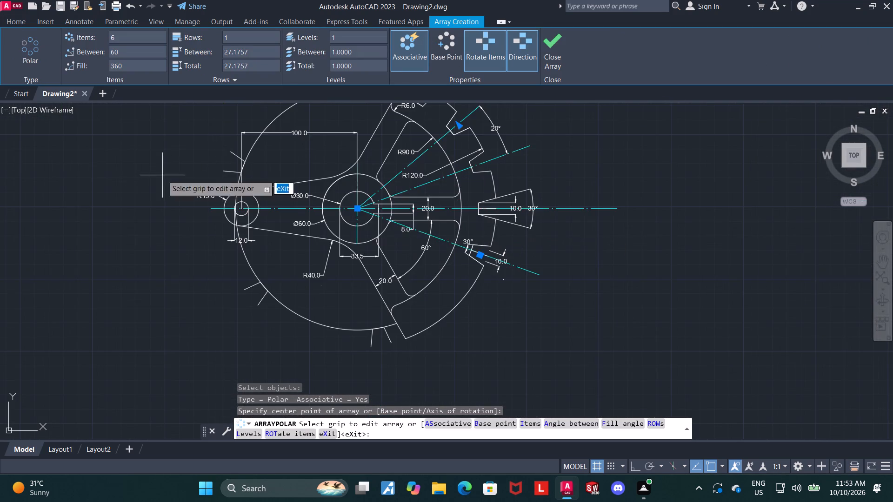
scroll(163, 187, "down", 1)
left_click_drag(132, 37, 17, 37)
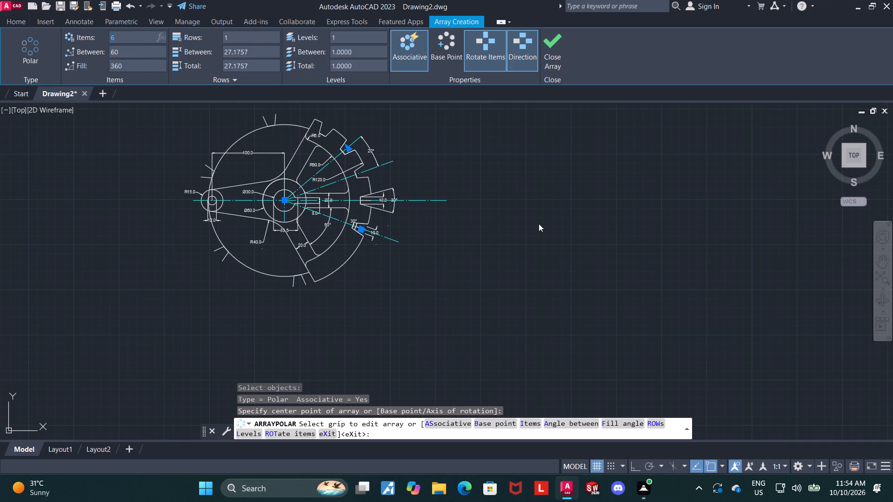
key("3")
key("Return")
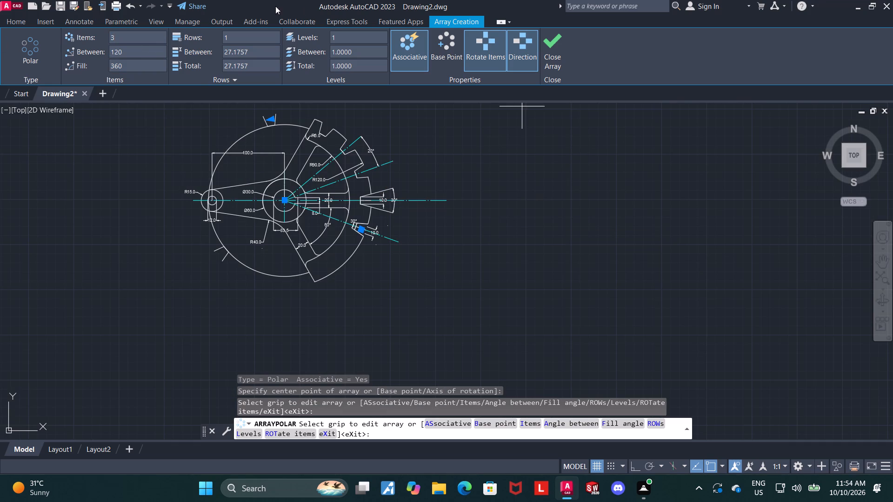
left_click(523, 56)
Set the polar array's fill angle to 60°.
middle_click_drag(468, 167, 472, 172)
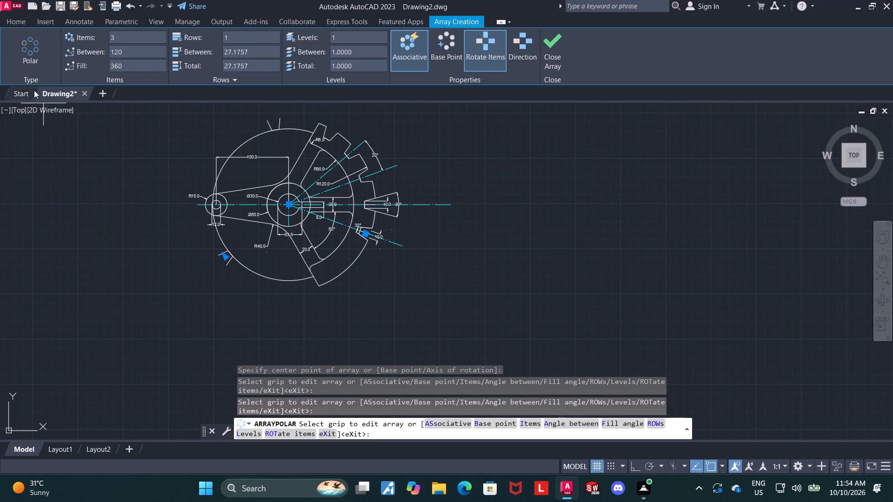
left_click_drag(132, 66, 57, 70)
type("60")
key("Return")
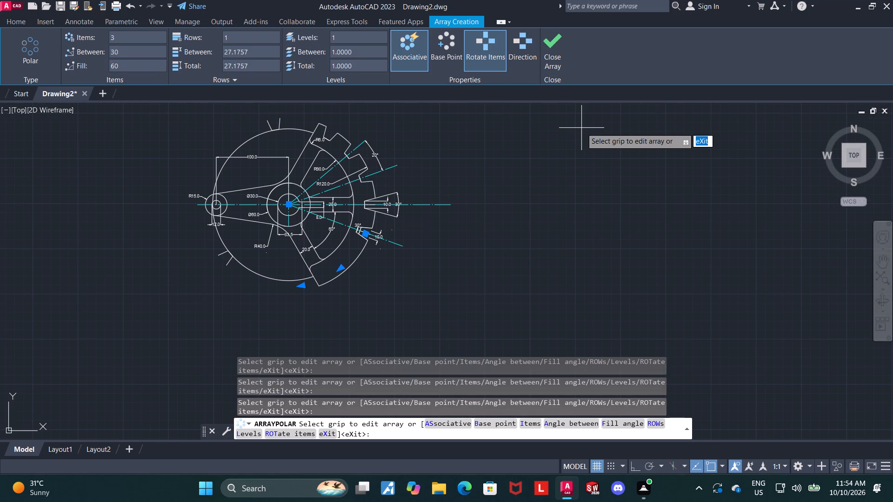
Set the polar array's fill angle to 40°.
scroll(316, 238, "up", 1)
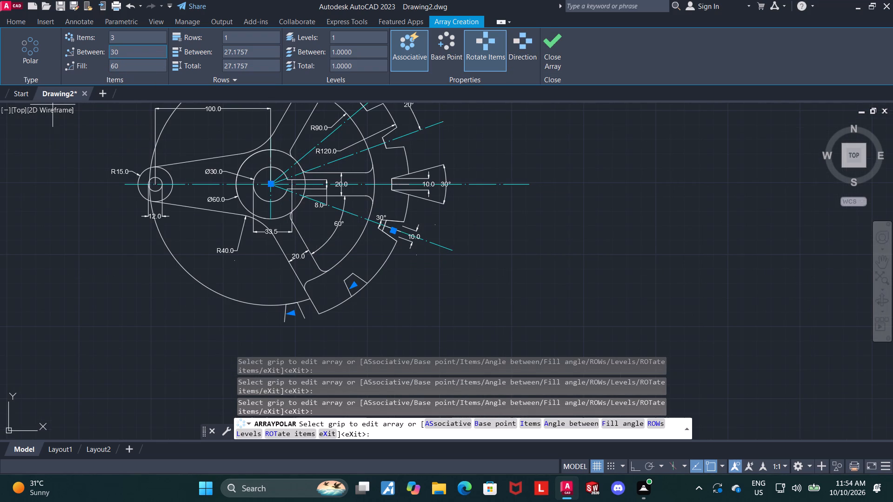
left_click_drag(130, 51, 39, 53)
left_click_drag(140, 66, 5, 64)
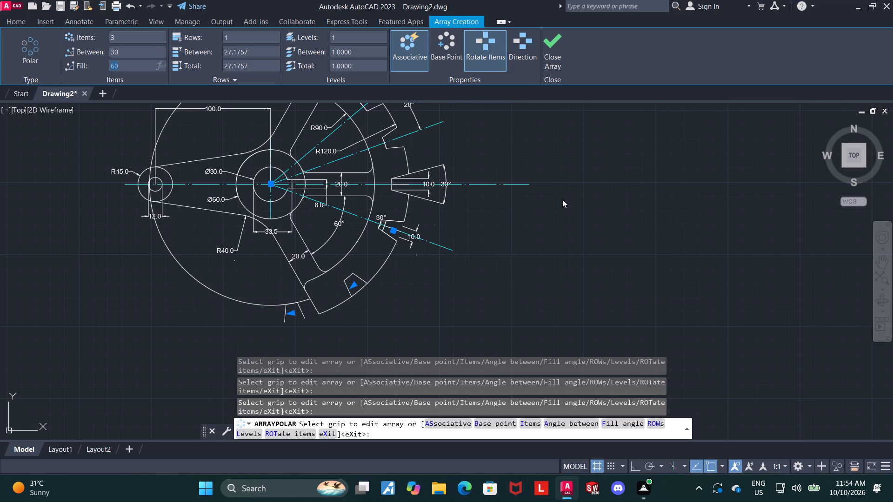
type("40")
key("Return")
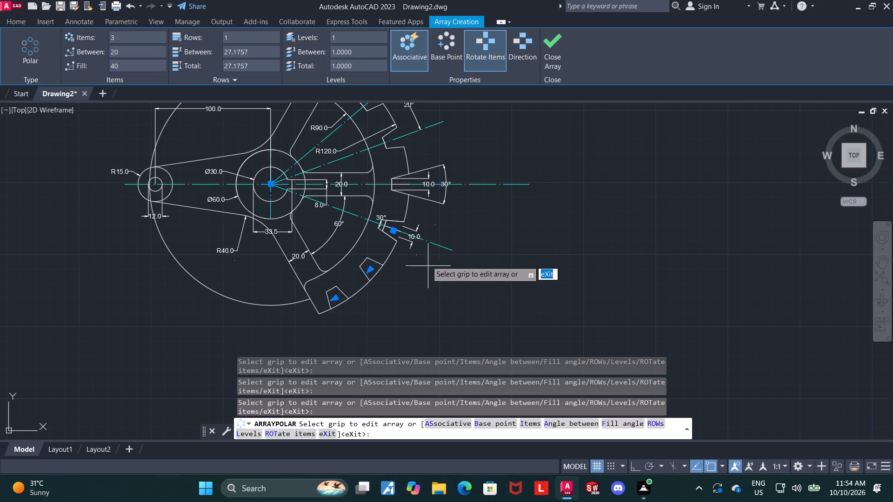
Examine the positions of the arrayed slots along the lower part of the R120 rim.
scroll(394, 225, "up", 1)
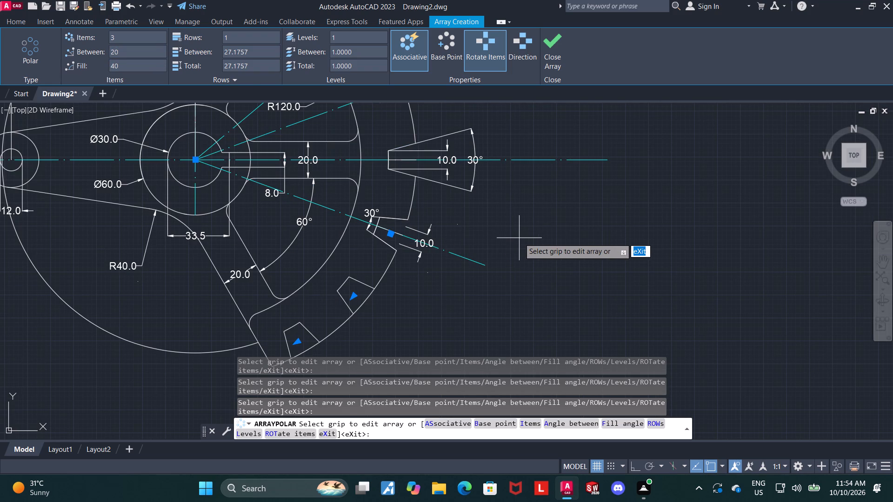
scroll(519, 239, "up", 1)
middle_click_drag(519, 239, 551, 281)
scroll(558, 274, "down", 2)
middle_click_drag(557, 273, 593, 261)
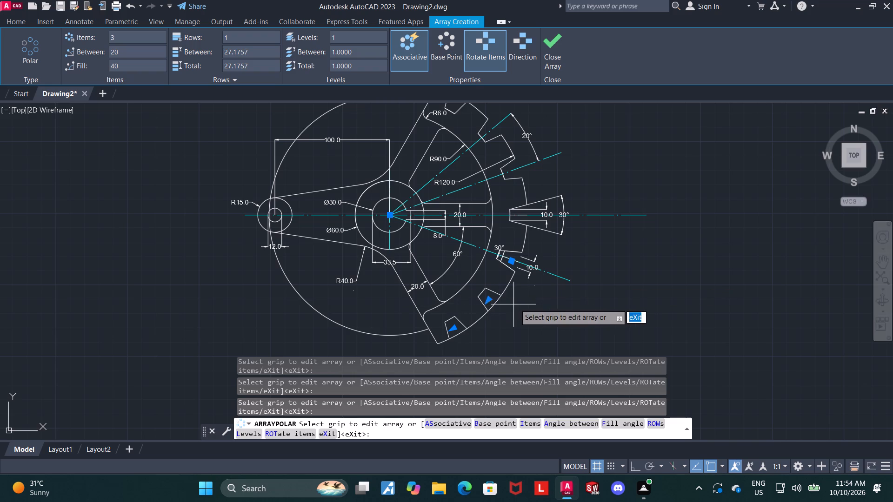
scroll(507, 303, "down", 1)
middle_click_drag(507, 303, 493, 310)
scroll(496, 310, "up", 2)
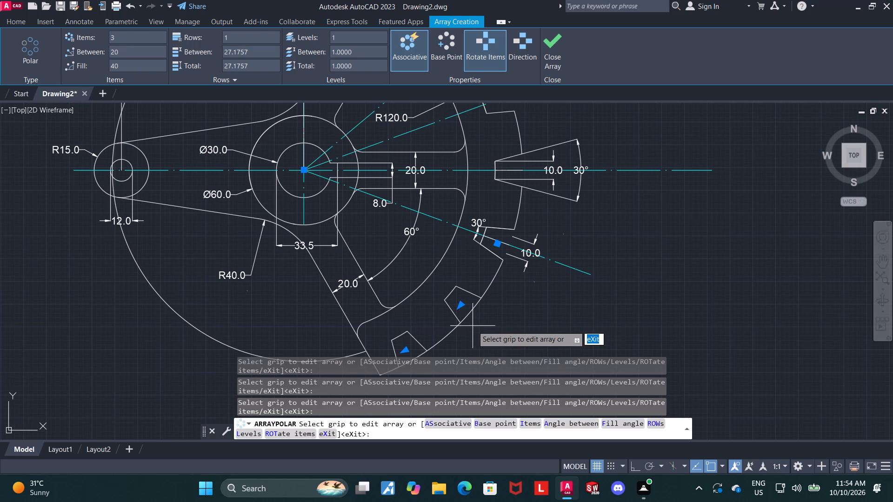
scroll(473, 326, "down", 1)
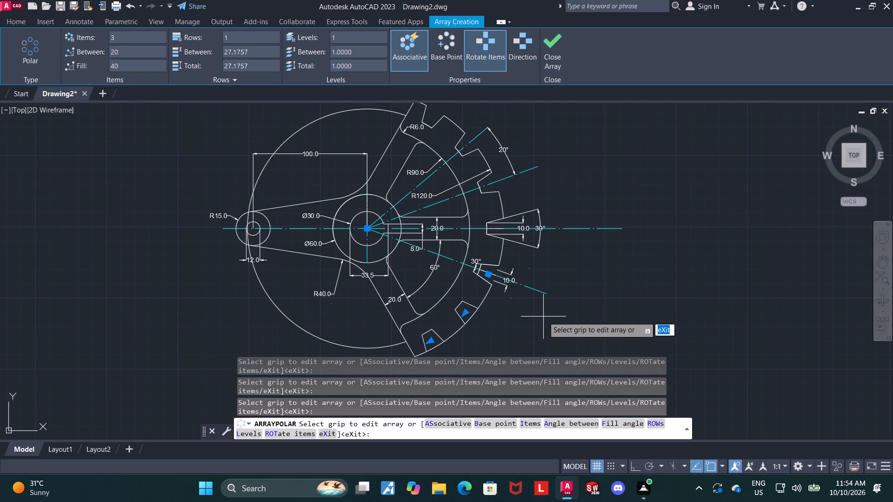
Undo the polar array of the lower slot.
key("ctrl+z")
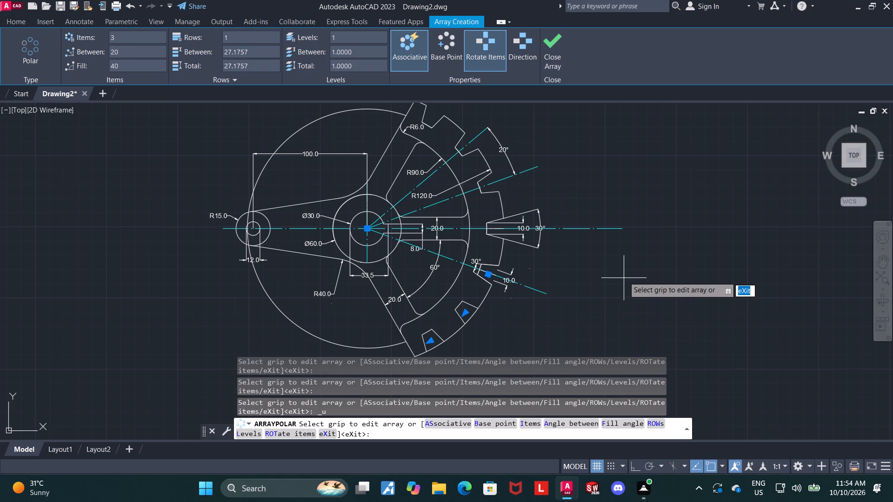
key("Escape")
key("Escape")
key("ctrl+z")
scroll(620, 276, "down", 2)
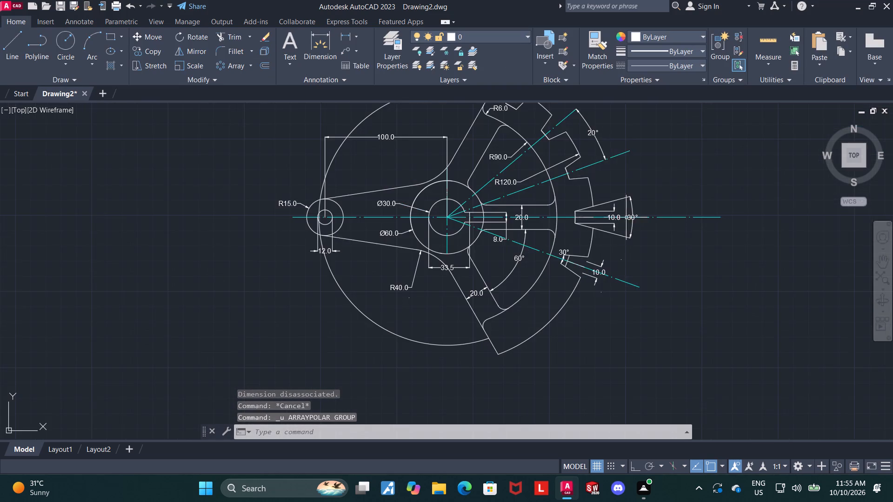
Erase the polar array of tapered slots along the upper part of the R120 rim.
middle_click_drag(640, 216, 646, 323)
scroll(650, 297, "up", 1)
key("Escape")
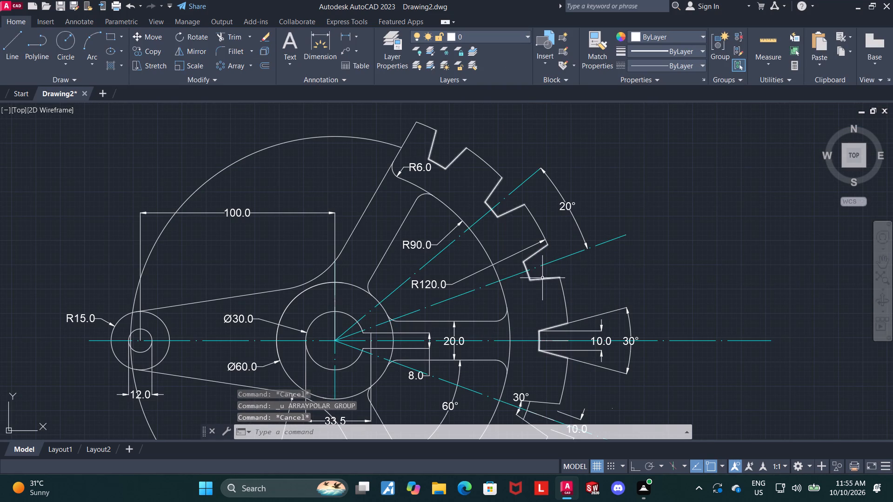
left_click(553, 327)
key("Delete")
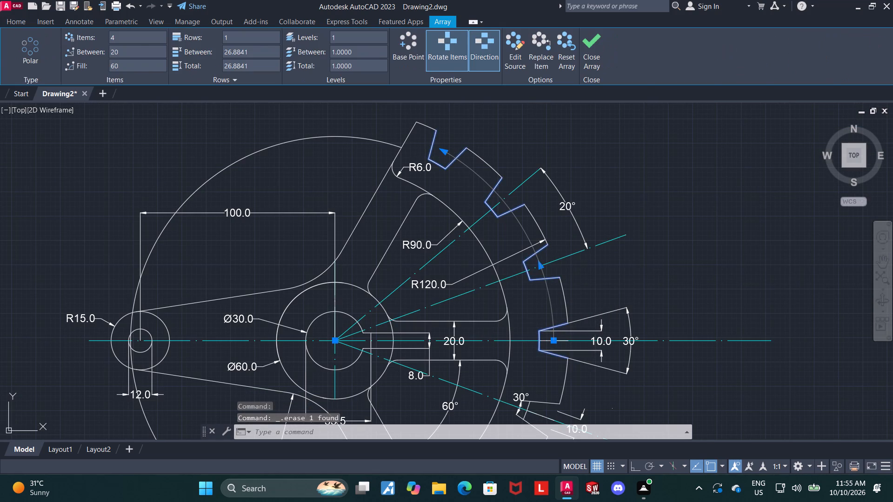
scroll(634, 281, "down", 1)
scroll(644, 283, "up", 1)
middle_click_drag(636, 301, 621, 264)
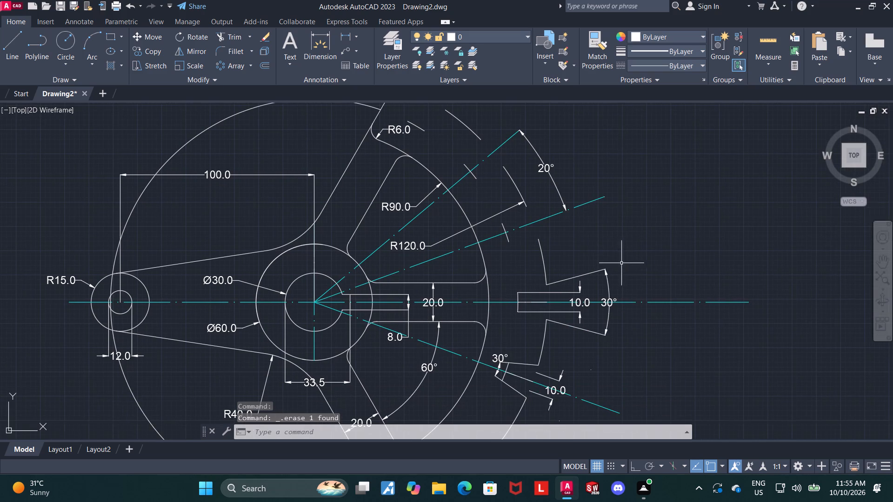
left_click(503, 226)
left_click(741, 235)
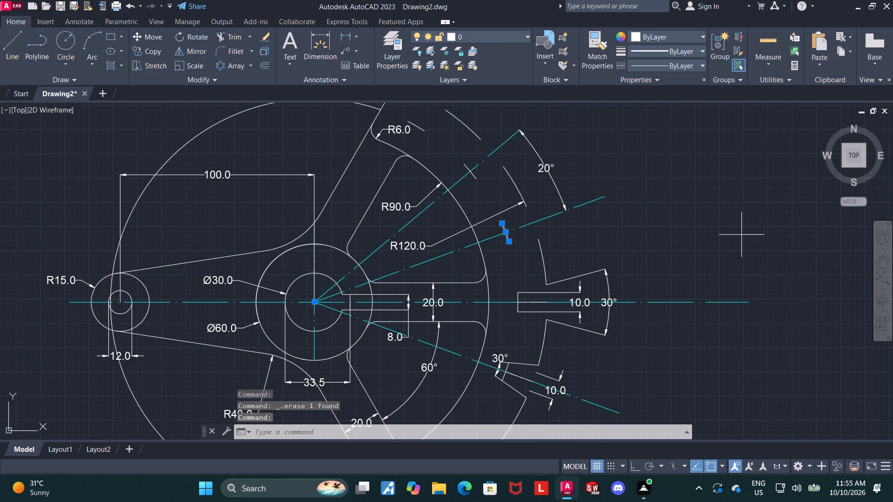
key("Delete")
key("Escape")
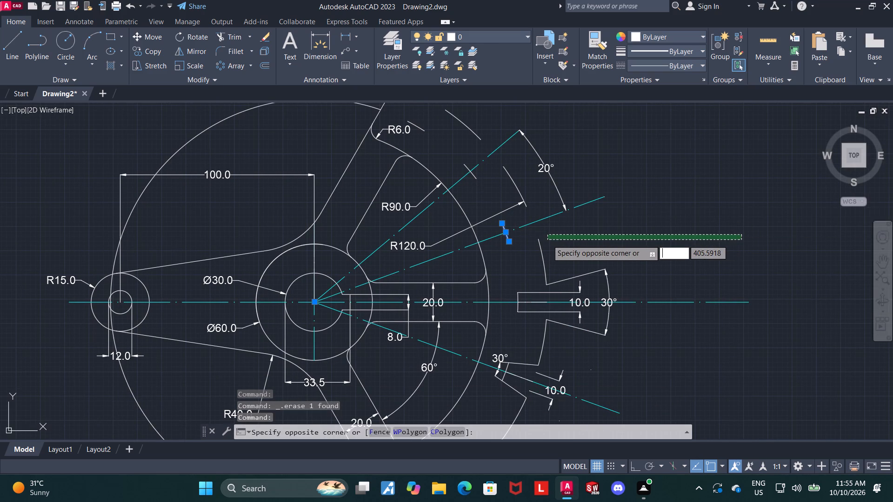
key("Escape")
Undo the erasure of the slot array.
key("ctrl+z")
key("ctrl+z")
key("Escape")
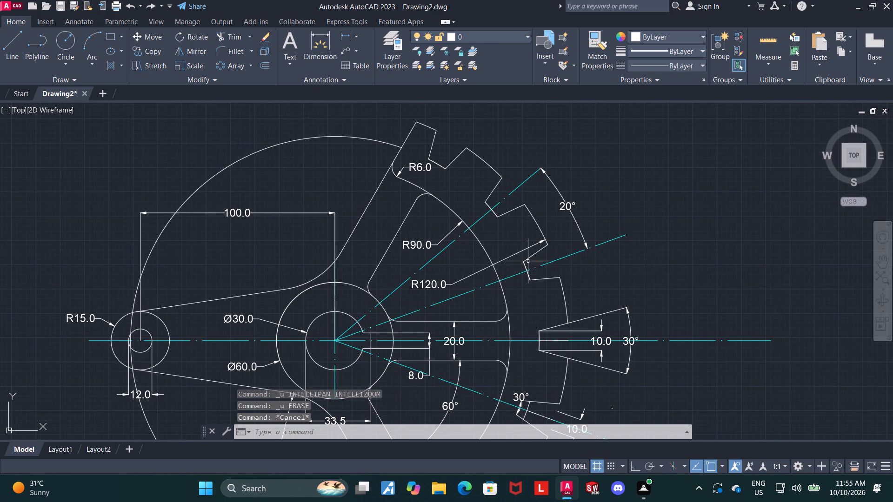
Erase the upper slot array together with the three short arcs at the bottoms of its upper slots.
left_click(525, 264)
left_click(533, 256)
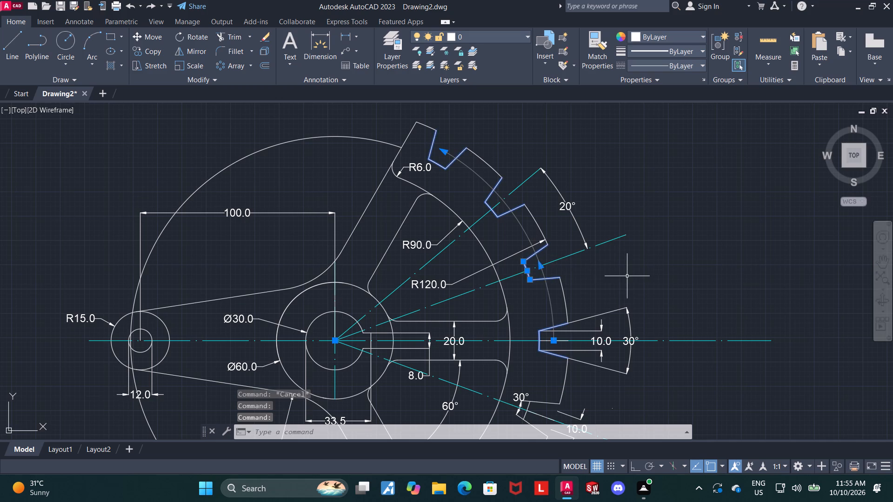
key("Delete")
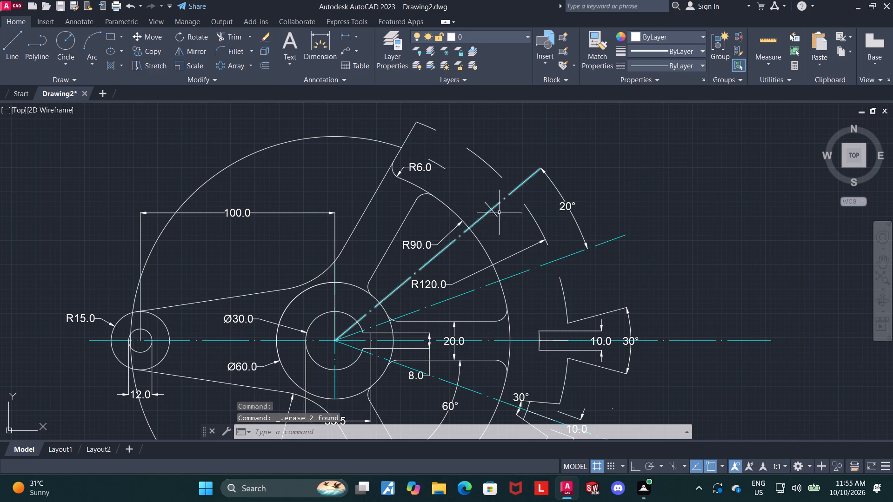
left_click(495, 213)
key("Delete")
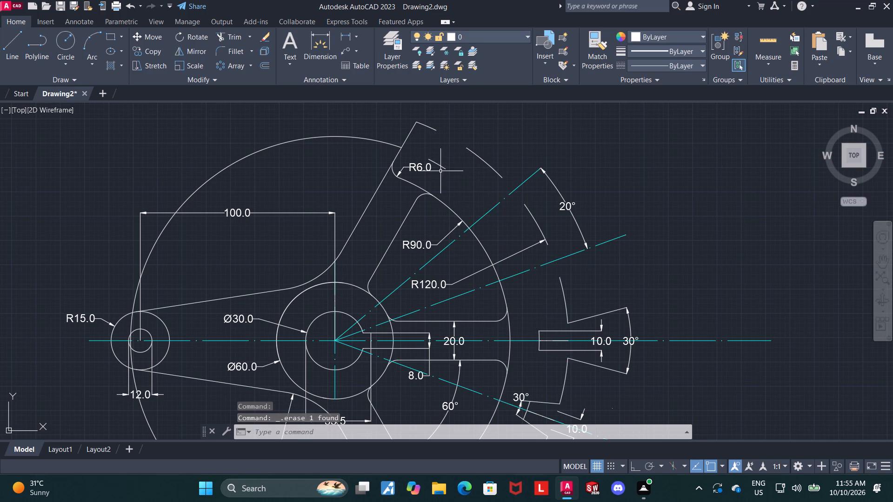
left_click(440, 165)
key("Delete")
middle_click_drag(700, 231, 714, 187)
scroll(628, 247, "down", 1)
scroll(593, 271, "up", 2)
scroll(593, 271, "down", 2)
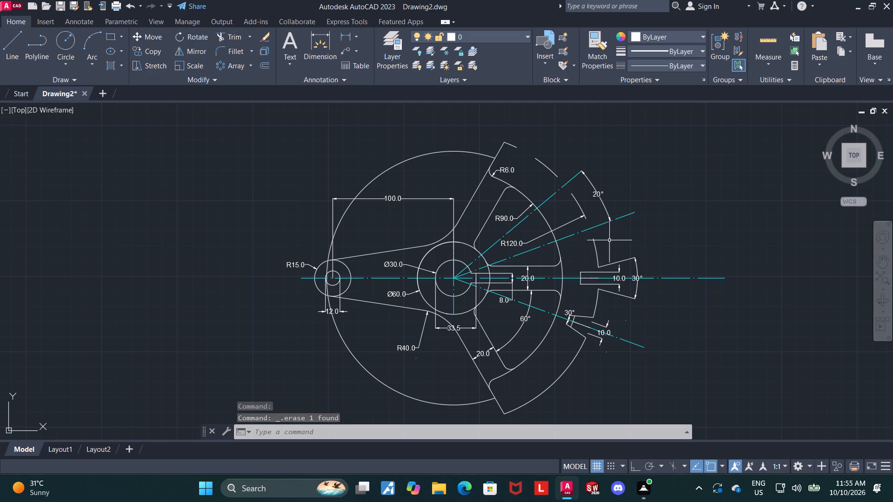
Undo the recent erasures and all work on the lower slot, including its trims, dimensions and outline lines.
key("ctrl+z")
key("ctrl+z")
key("ctrl+z")
key("ctrl+z")
key("ctrl+z")
key("ctrl+z")
key("ctrl+z")
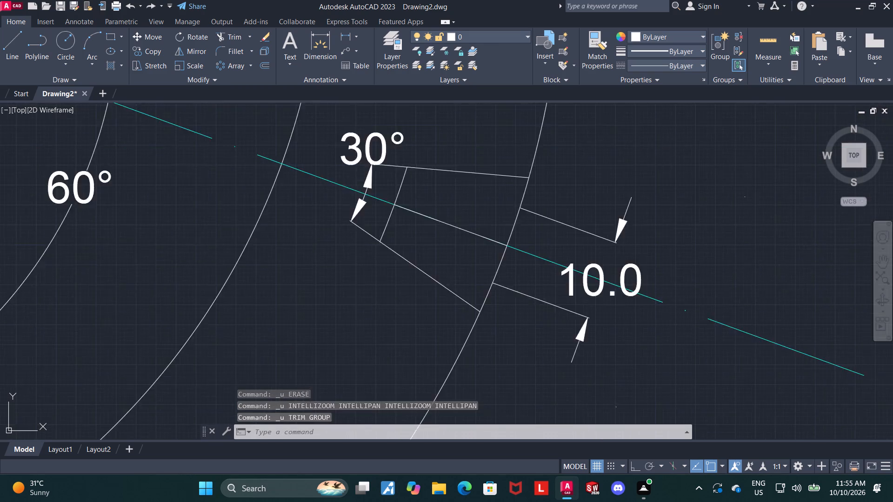
key("ctrl+z")
key("ctrl+z")
key("ctrl+z")
key("ctrl+z")
key("ctrl+z")
key("ctrl+z")
key("ctrl+z")
key("ctrl+z")
key("ctrl+z")
key("ctrl+z")
key("ctrl+z")
key("ctrl+z")
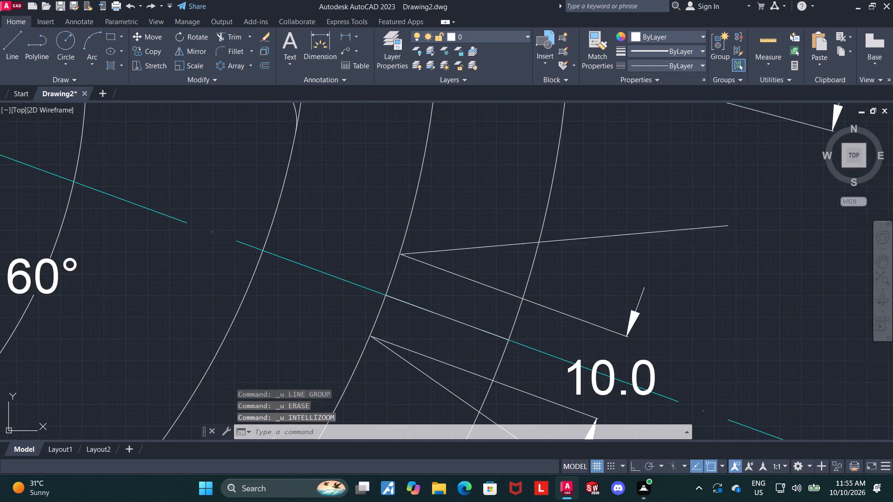
key("ctrl+z")
key("ctrl+z")
key("ctrl+z")
key("ctrl+z")
key("ctrl+z")
key("ctrl+z")
key("ctrl+z")
key("ctrl+z")
key("ctrl+z")
key("ctrl+z")
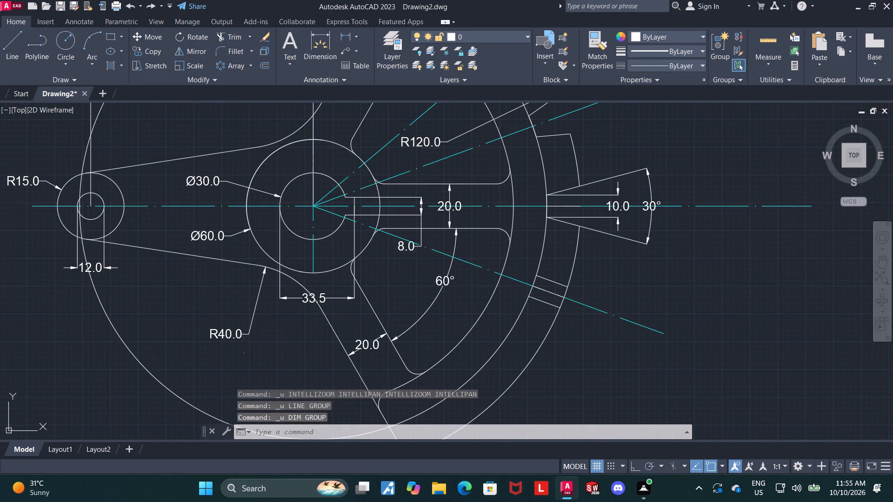
key("ctrl+z")
key("ctrl+z")
key("ctrl+z")
key("ctrl+z")
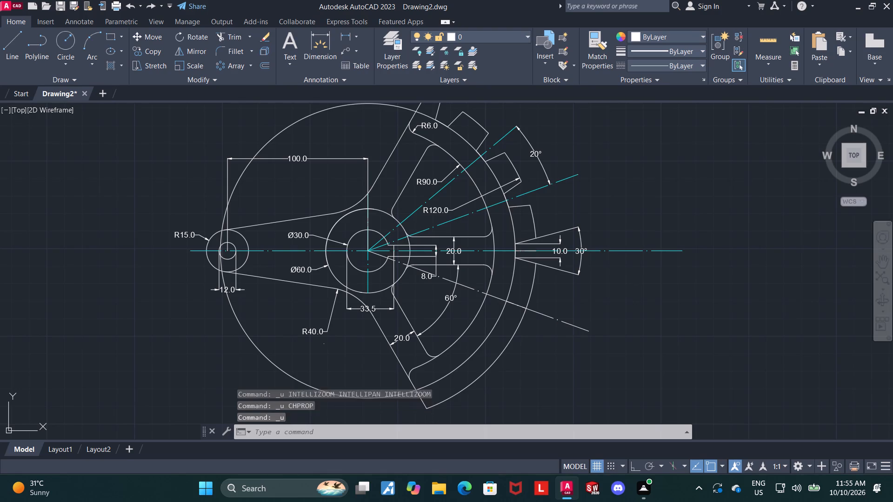
Undo further back through the construction circle, the inclined centrelines and the 20° angular dimension.
key("ctrl+z")
key("ctrl+z")
key("ctrl+z")
key("ctrl+z")
key("ctrl+z")
key("ctrl+z")
key("ctrl+z")
key("ctrl+z")
key("ctrl+z")
key("ctrl+z")
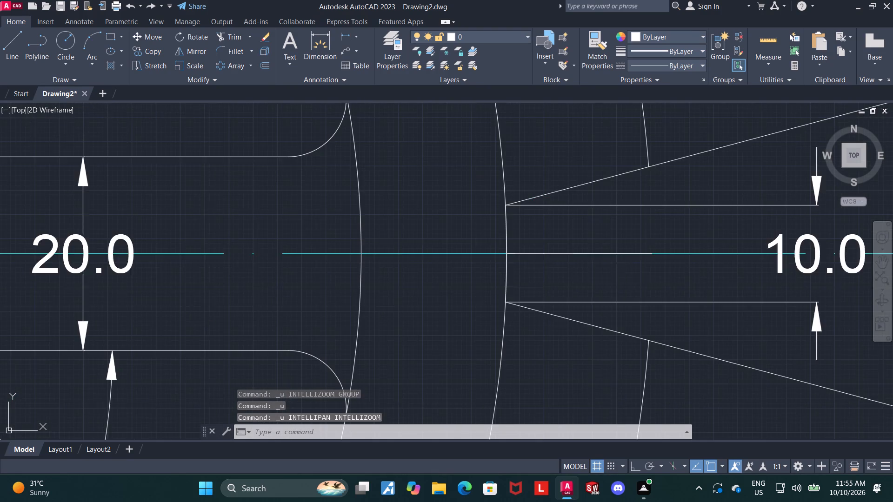
key("ctrl+z")
key("ctrl+z")
key("ctrl+z")
key("ctrl+z")
key("ctrl+z")
key("ctrl+z")
key("ctrl+z")
key("ctrl+z")
key("ctrl+z")
key("ctrl+z")
key("ctrl+z")
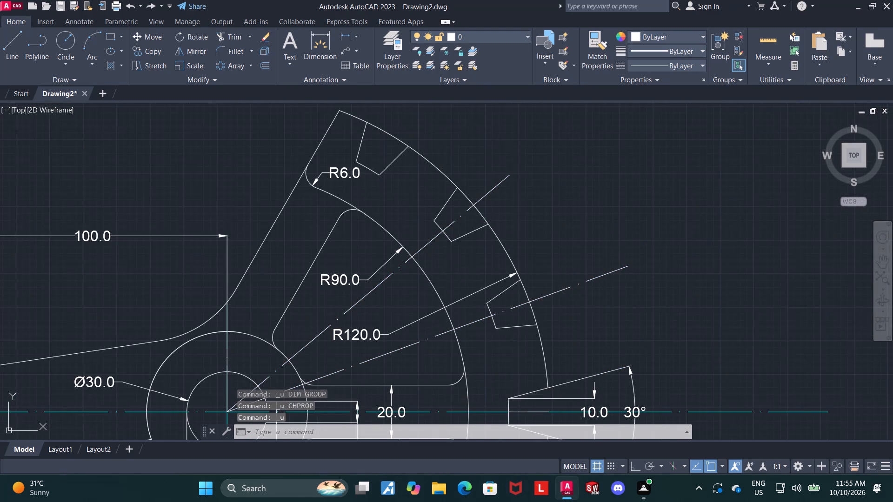
key("ctrl+z")
key("ctrl+z")
key("ctrl+z")
key("ctrl+z")
key("ctrl+z")
key("ctrl+z")
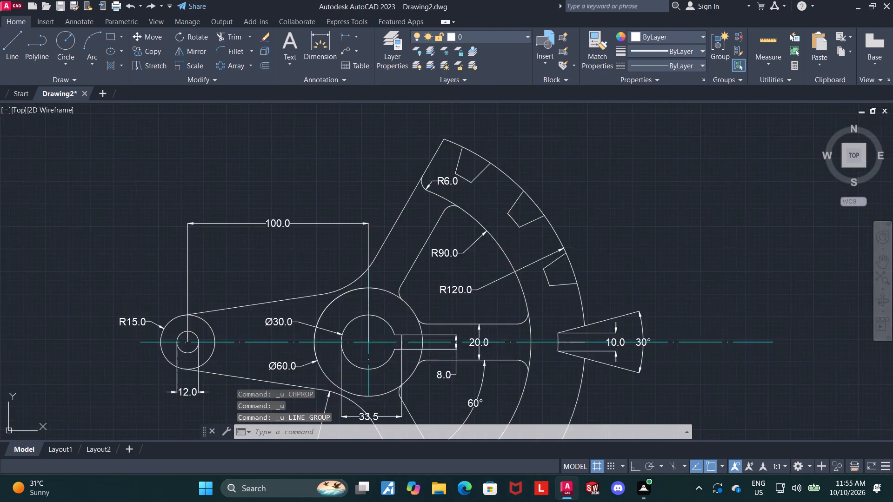
Undo the slot polar array and the trims of the arc between the R90 and R120 rims.
key("ctrl+z")
key("ctrl+z")
key("ctrl+z")
key("ctrl+z")
key("ctrl+z")
key("ctrl+z")
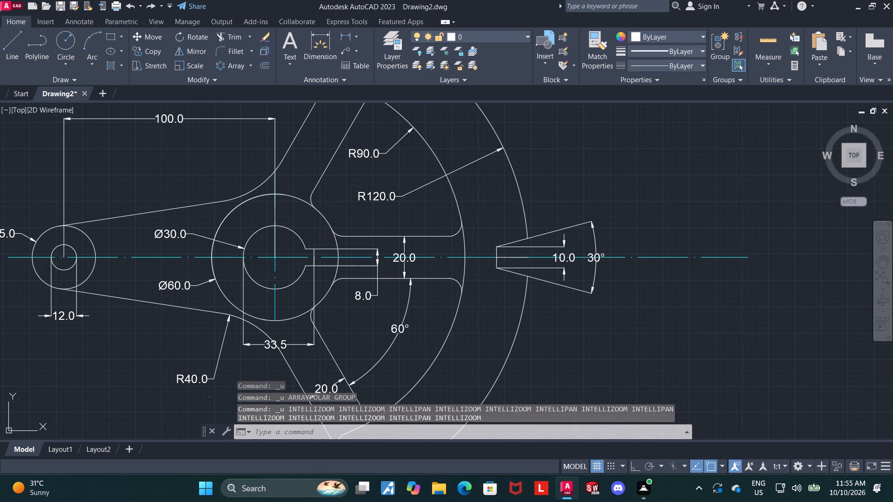
key("ctrl+z")
scroll(596, 282, "down", 2)
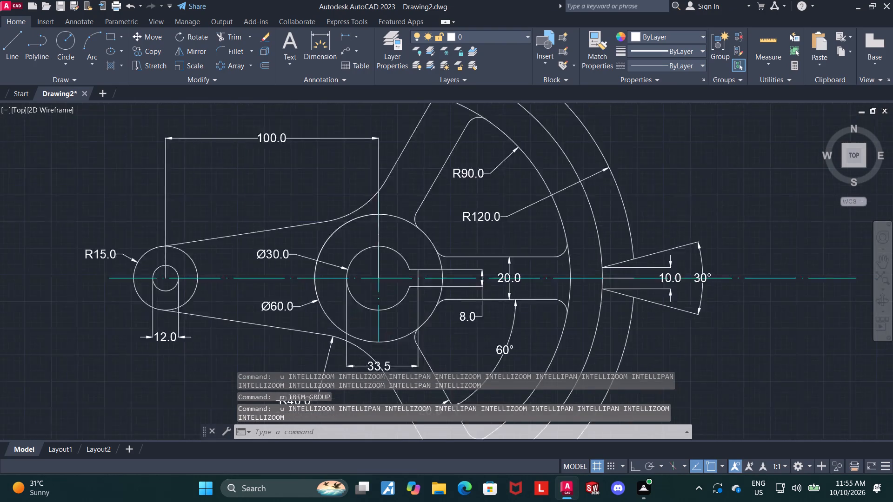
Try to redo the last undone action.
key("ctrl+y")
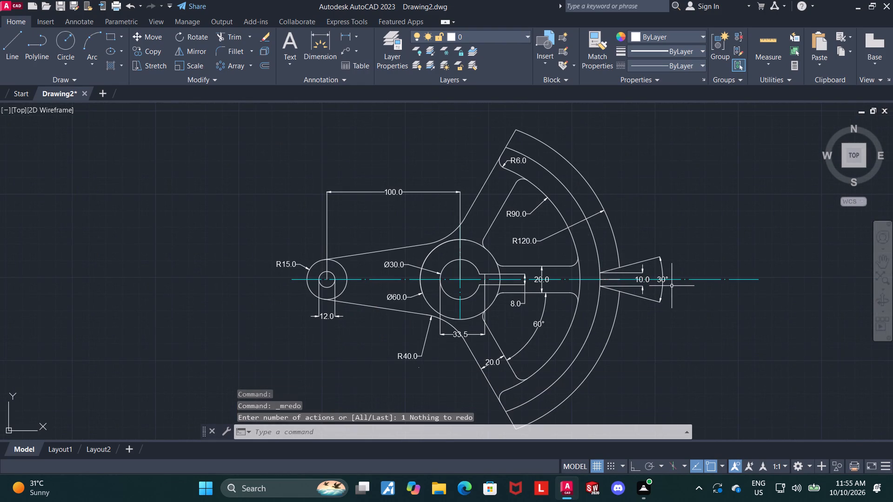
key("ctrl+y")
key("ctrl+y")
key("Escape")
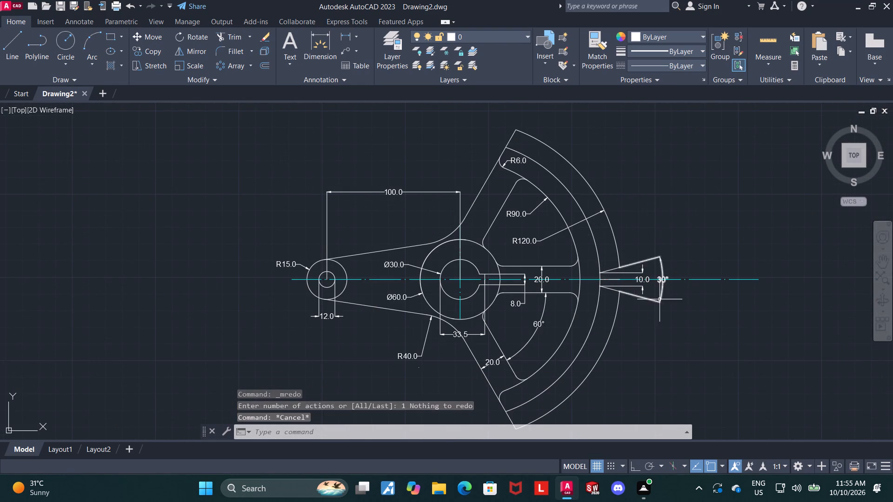
Trim the arc between the R90 and R120 rims on both sides of the horizontal slot, keeping only the slot's bottom.
scroll(660, 300, "up", 2)
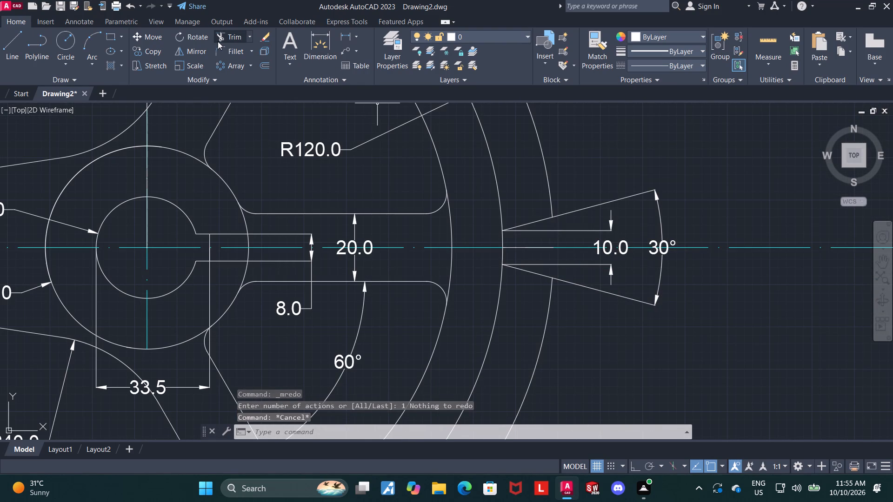
left_click(218, 40)
left_click(495, 178)
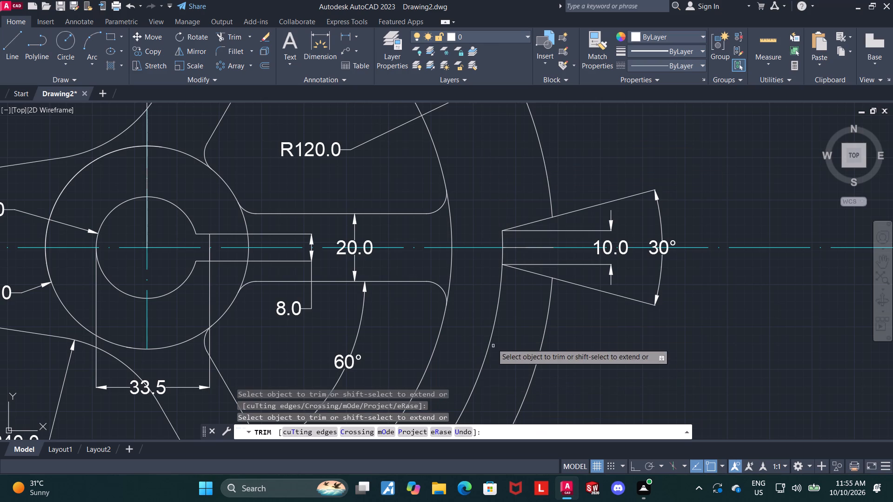
left_click(490, 338)
key("Escape")
key("Escape")
scroll(685, 346, "down", 2)
middle_click_drag(714, 359, 700, 308)
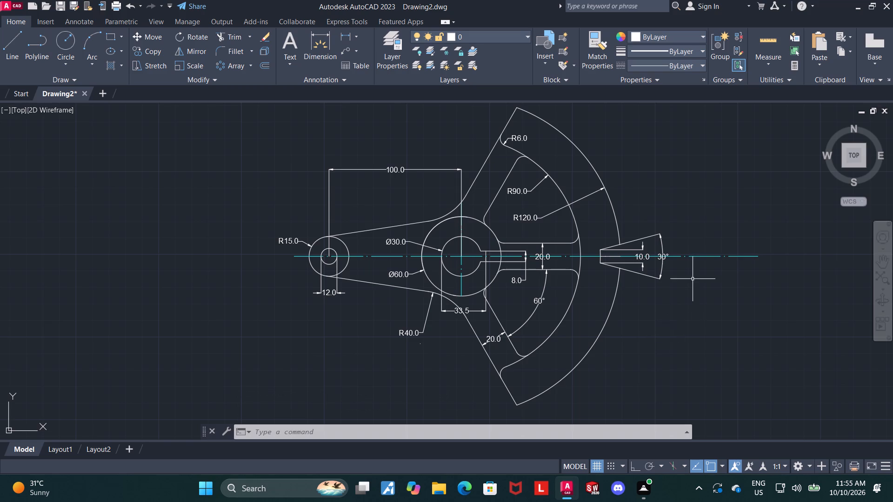
Start a polar array of the horizontal slot's two tapered sides and bottom arc about the hub centre.
scroll(661, 290, "up", 1)
middle_click_drag(662, 304, 648, 356)
scroll(596, 284, "down", 1)
key("Escape")
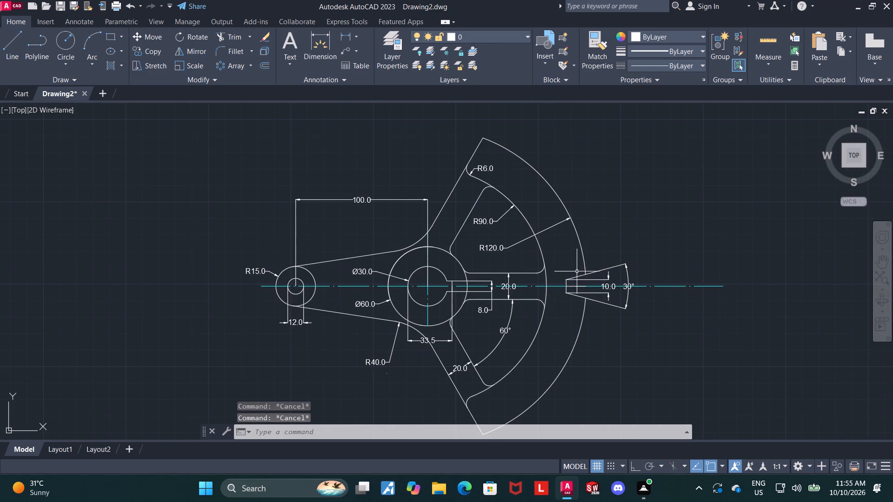
left_click(577, 277)
scroll(566, 291, "up", 4)
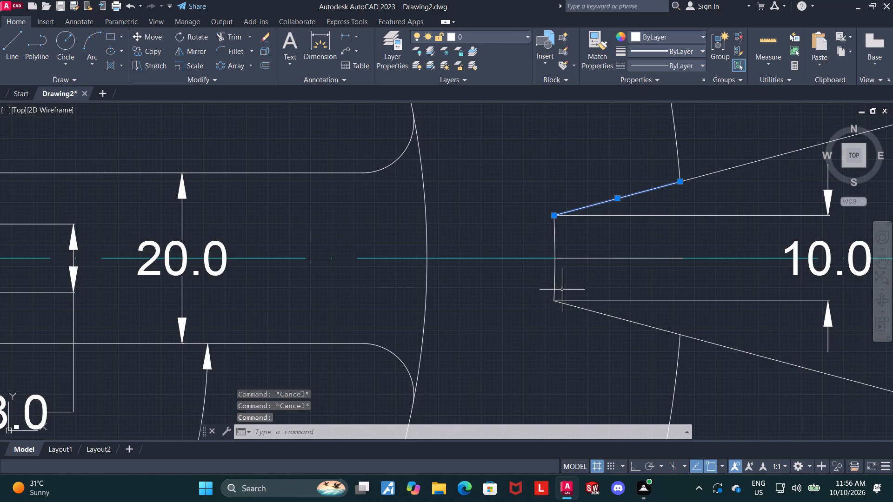
left_click(555, 284)
left_click(634, 321)
scroll(634, 321, "down", 1)
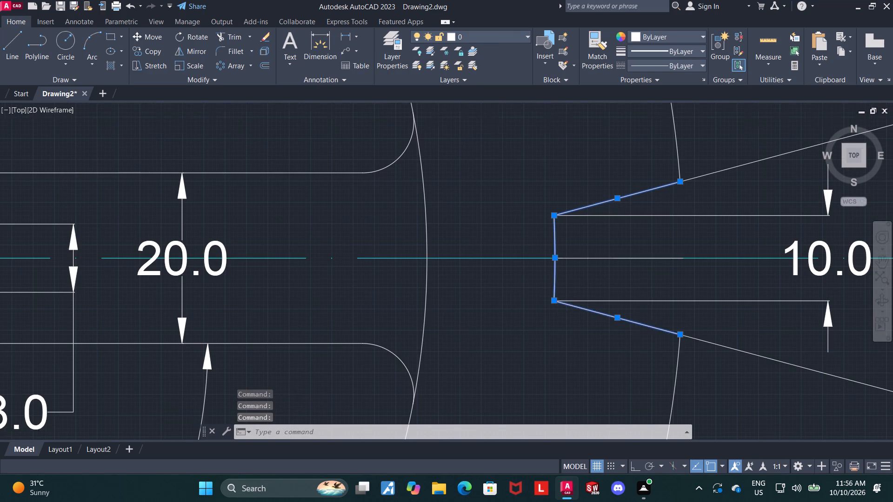
scroll(634, 321, "down", 3)
left_click(227, 61)
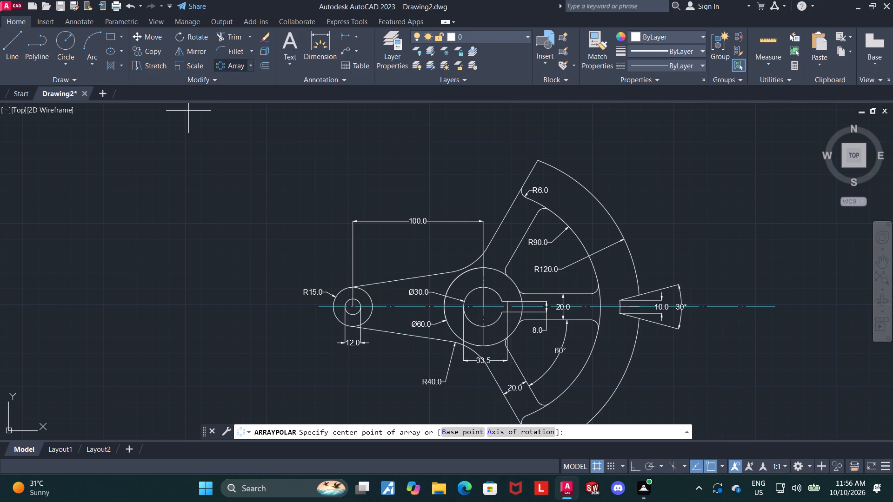
scroll(474, 303, "up", 8)
scroll(426, 271, "up", 4)
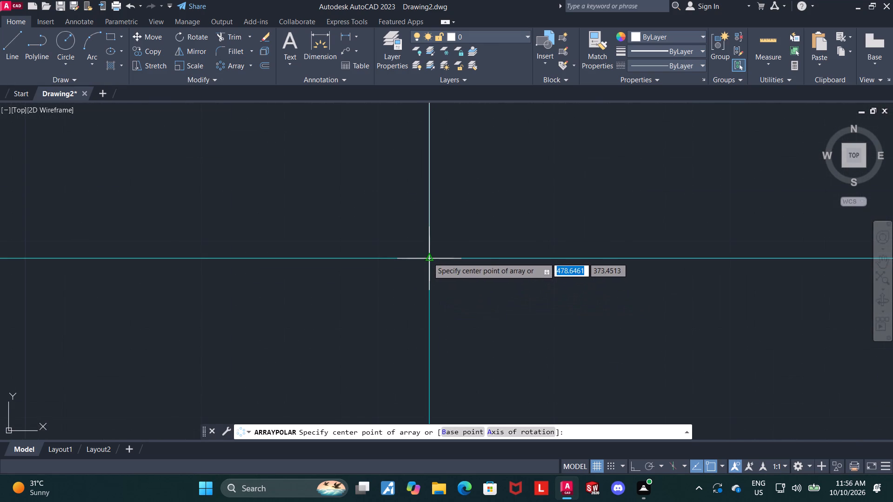
left_click(428, 258)
scroll(431, 264, "down", 10)
scroll(553, 241, "down", 3)
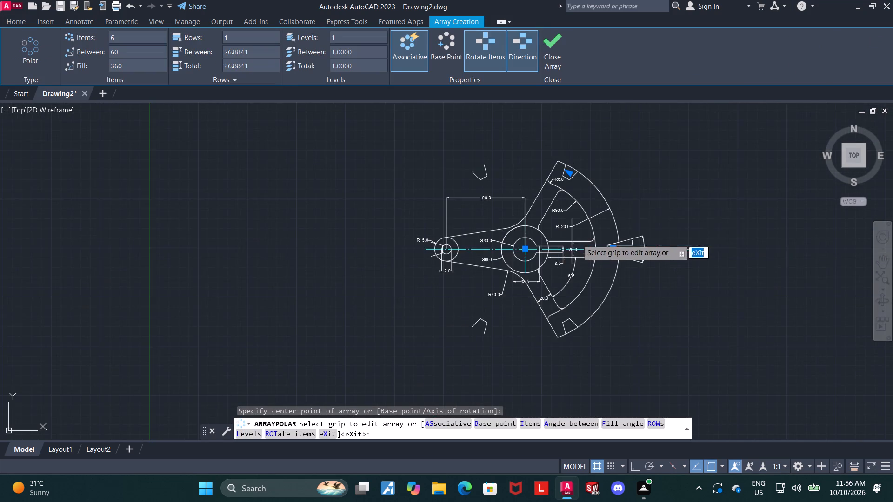
scroll(627, 197, "up", 1)
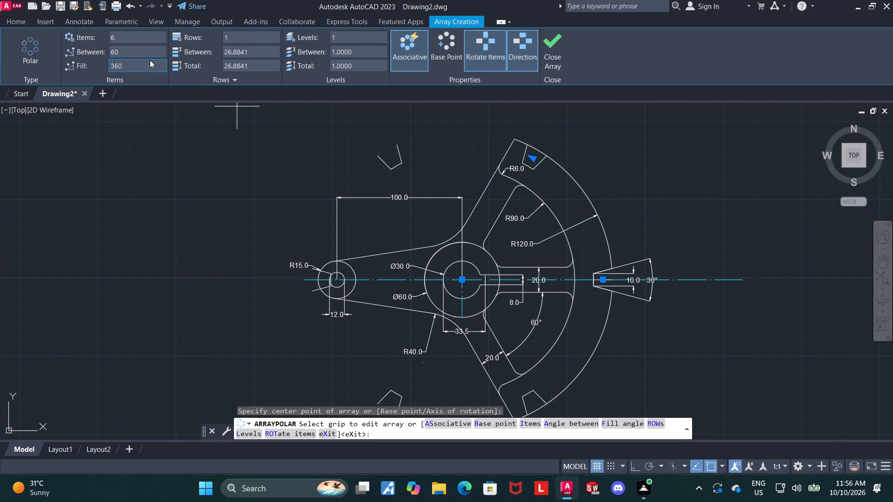
Set the polar array to a 40° fill angle with 2 items.
left_click_drag(150, 63, 80, 67)
key("4")
key("0")
key("Return")
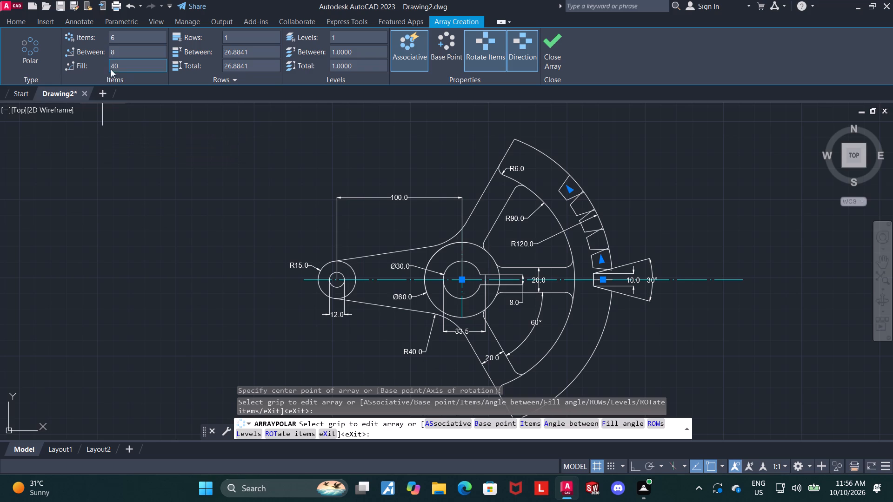
left_click_drag(138, 40, 1, 31)
key("2")
key("Return")
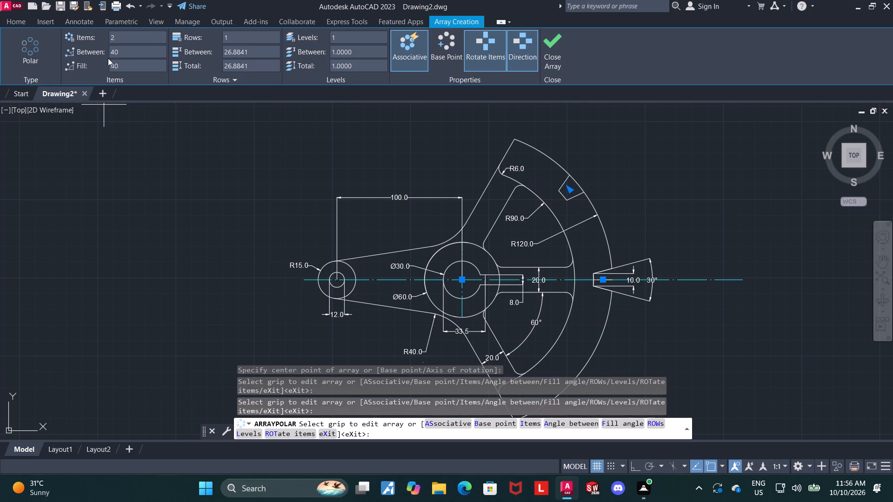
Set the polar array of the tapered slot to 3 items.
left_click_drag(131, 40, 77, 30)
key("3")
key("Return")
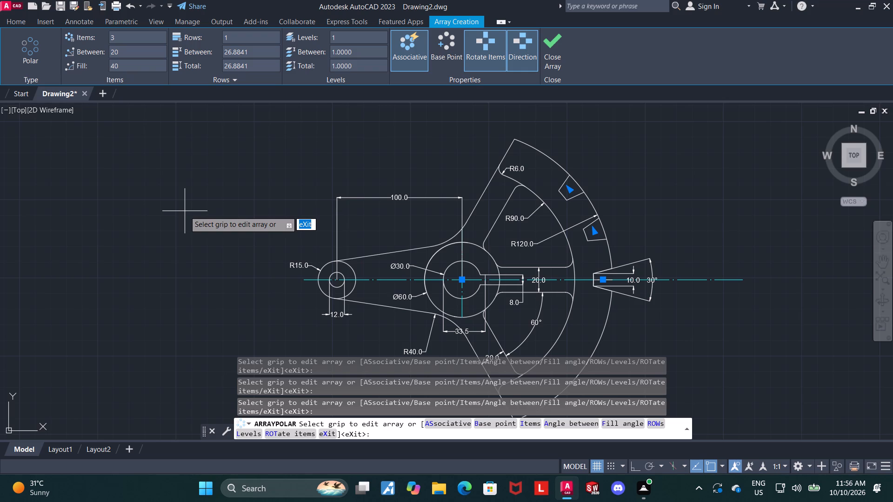
Examine the arrayed slots' spacing along the rim relative to the spokes and centreline, and leave the array command.
scroll(706, 306, "down", 1)
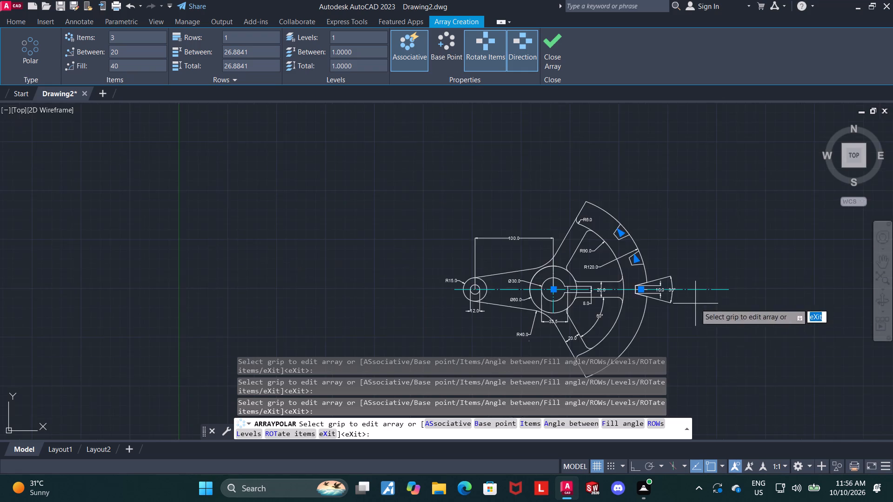
middle_click_drag(696, 331, 670, 238)
scroll(593, 224, "up", 2)
middle_click_drag(672, 253, 669, 273)
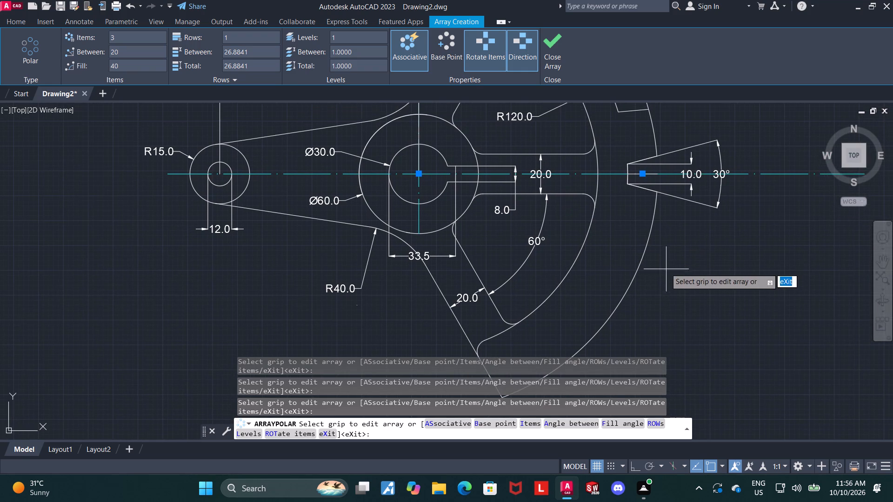
scroll(669, 268, "down", 1)
middle_click_drag(680, 268, 669, 289)
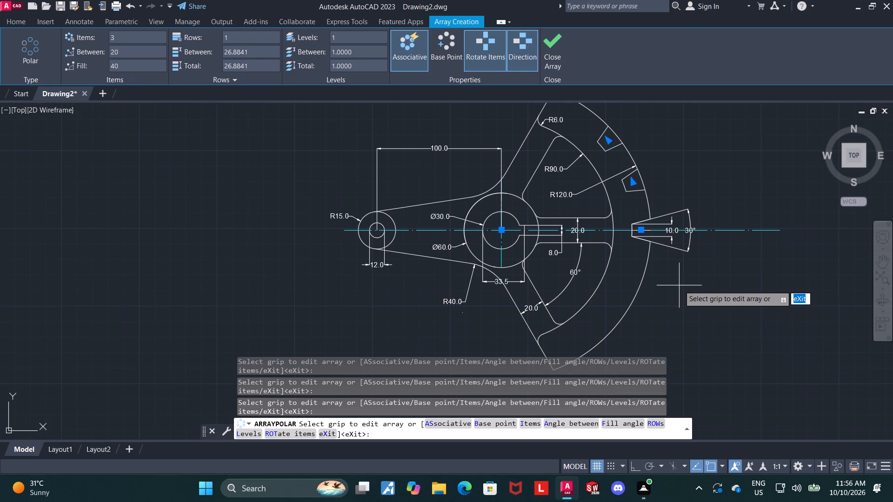
middle_click_drag(679, 287, 667, 301)
scroll(613, 304, "up", 1)
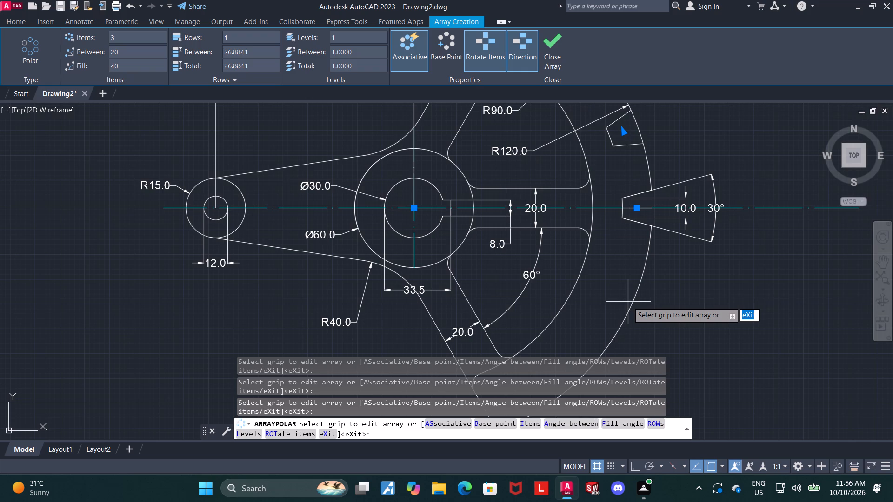
scroll(628, 302, "down", 1)
middle_click_drag(703, 305, 687, 286)
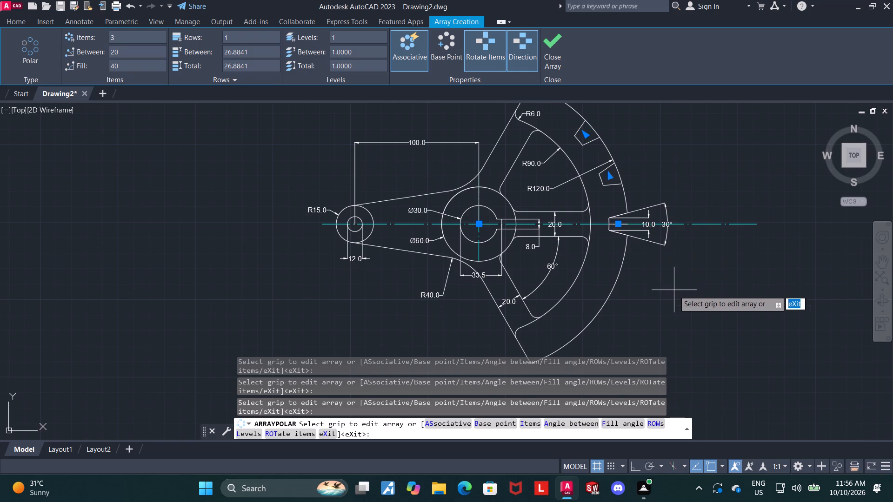
middle_click_drag(673, 291, 601, 333)
scroll(543, 218, "up", 1)
middle_click_drag(550, 204, 565, 255)
scroll(565, 255, "up", 1)
scroll(556, 239, "down", 2)
middle_click_drag(617, 265, 756, 249)
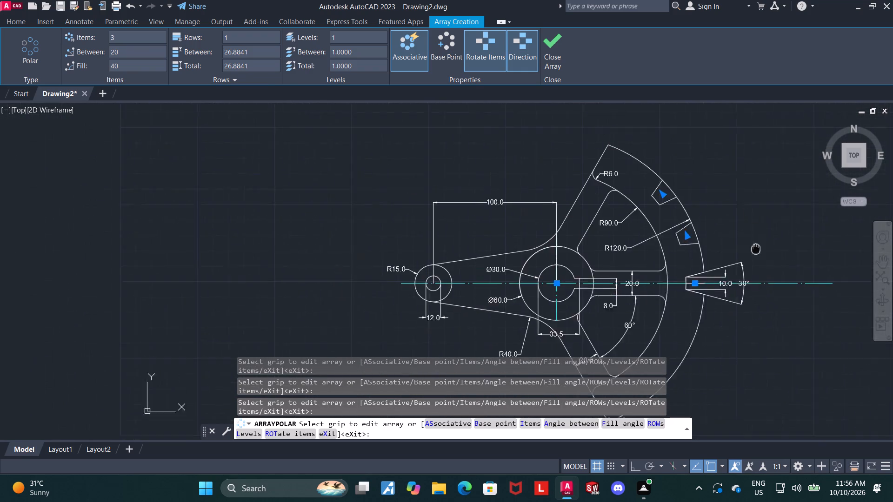
middle_click_drag(756, 249, 820, 240)
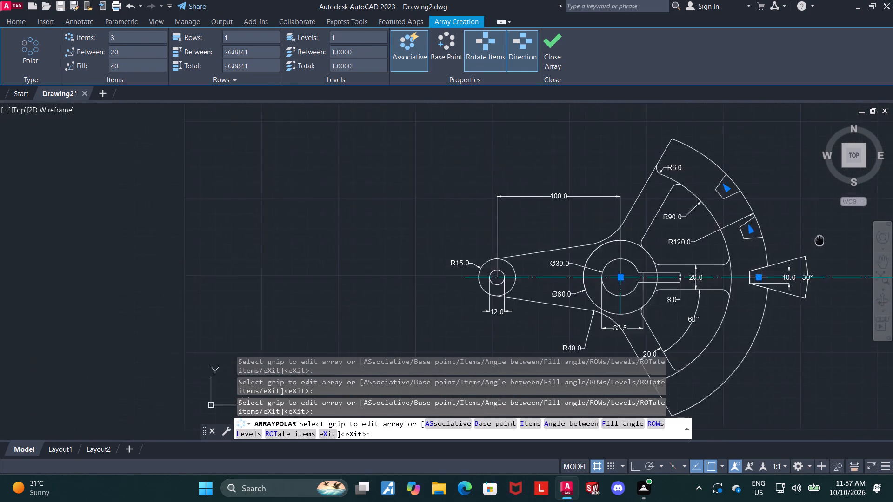
middle_click_drag(820, 240, 847, 283)
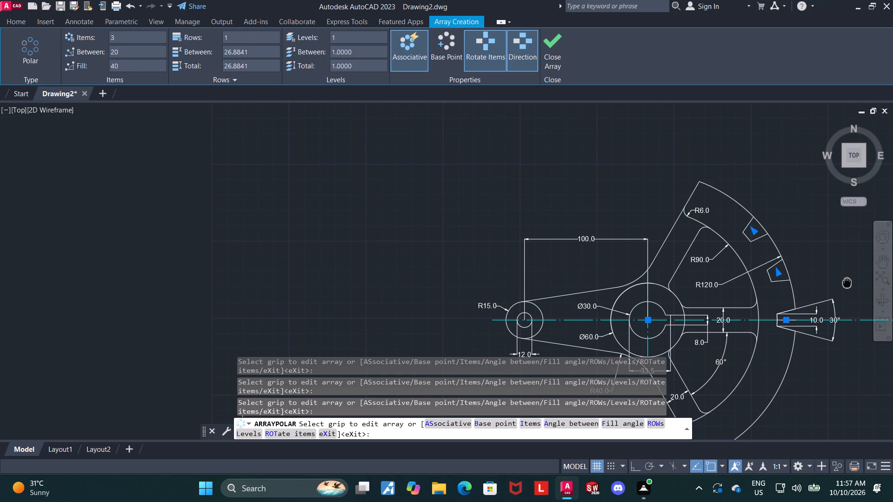
middle_click_drag(847, 283, 814, 297)
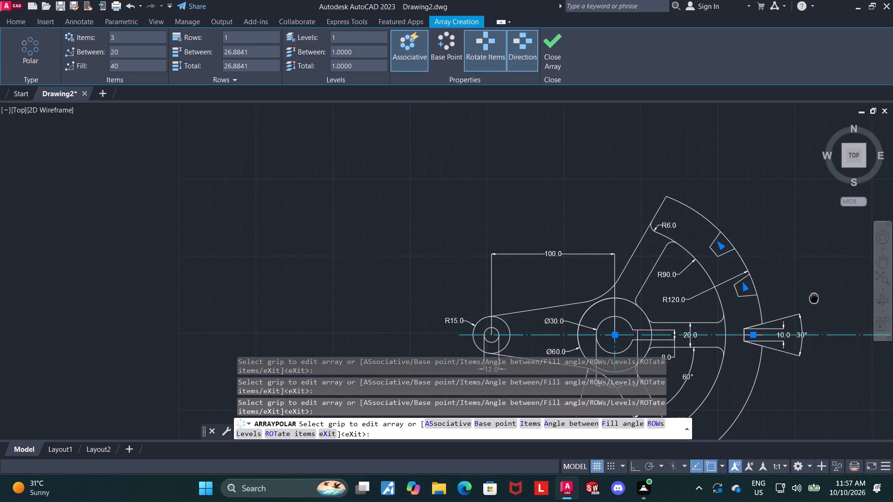
middle_click_drag(814, 297, 813, 297)
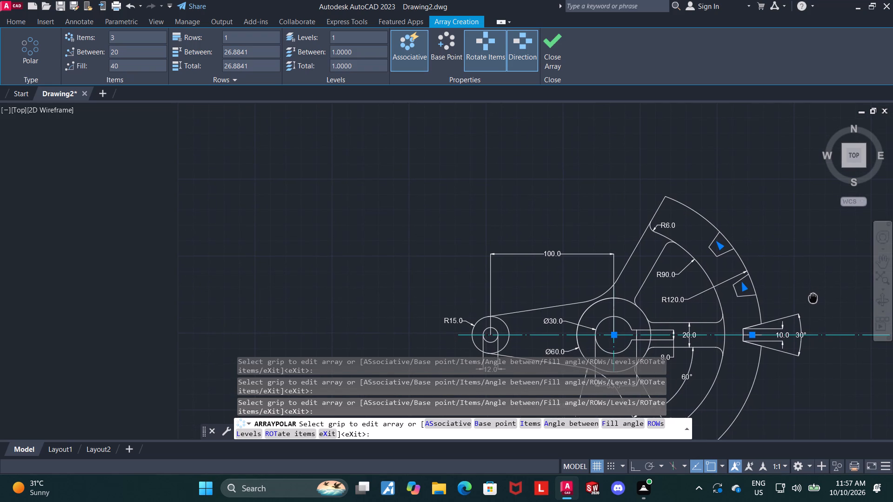
middle_click_drag(813, 297, 800, 280)
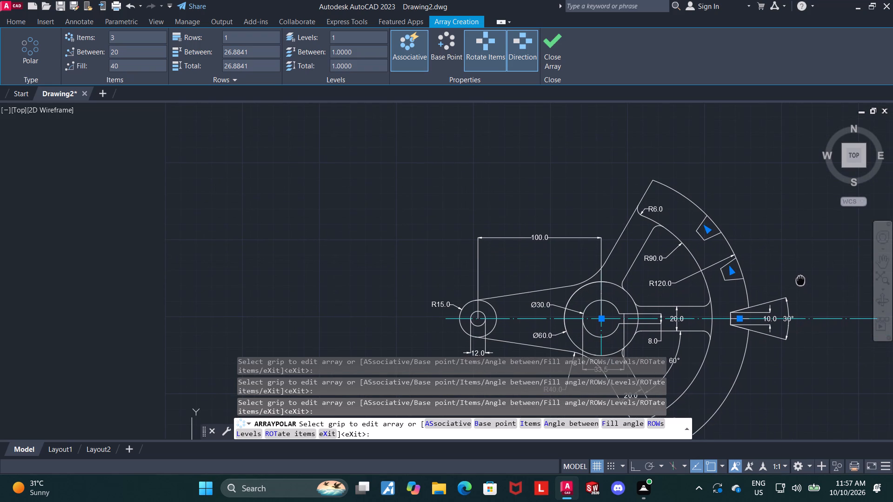
middle_click_drag(800, 280, 727, 227)
key("Escape")
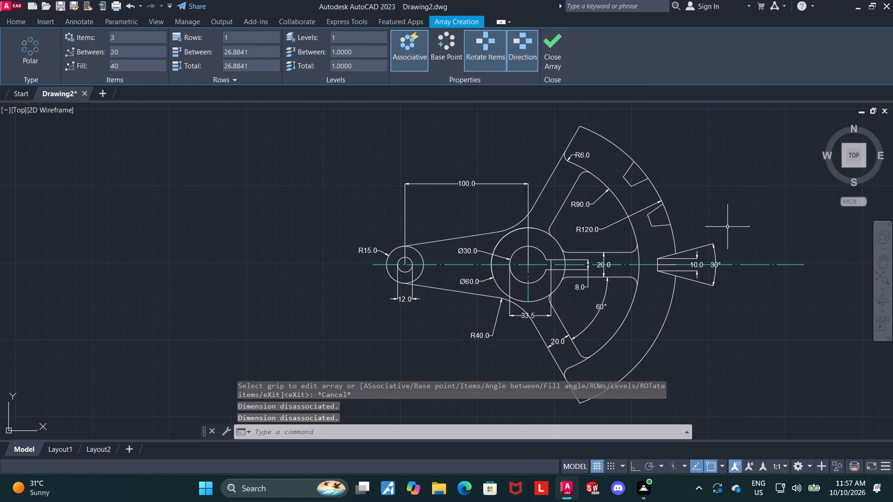
Undo the polar array of the tapered rim slot, leaving only the original horizontal slot.
left_click(326, 49)
scroll(607, 204, "up", 1)
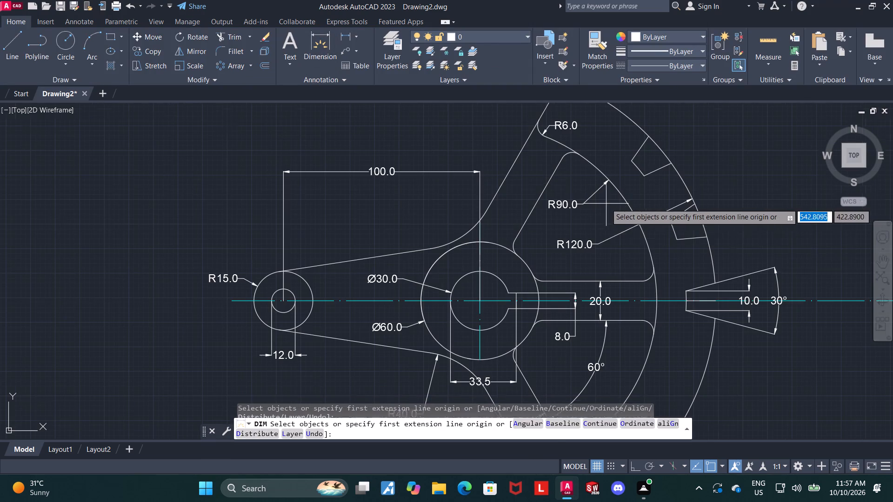
key("ctrl+z")
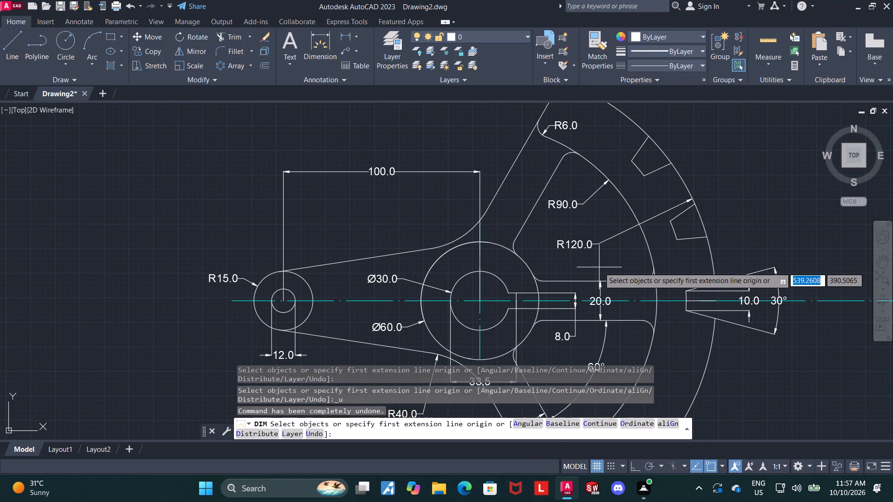
key("ctrl+z")
key("Escape")
key("ctrl+z")
key("ctrl+z")
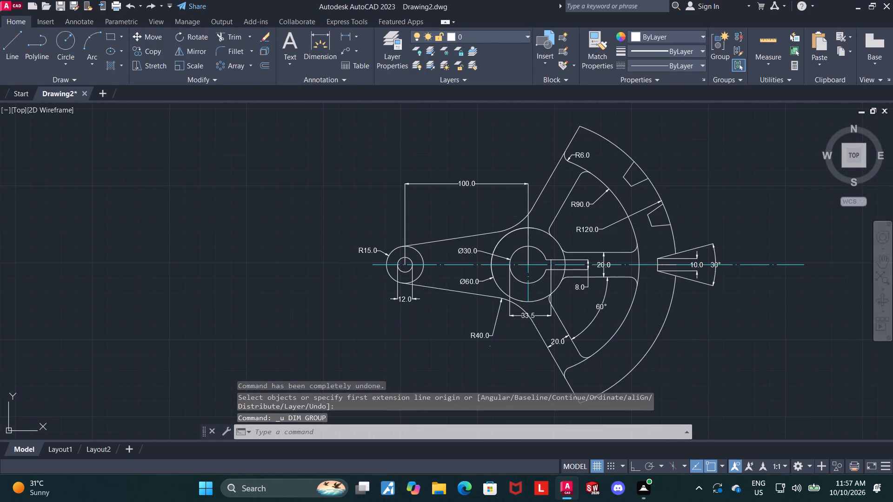
key("Escape")
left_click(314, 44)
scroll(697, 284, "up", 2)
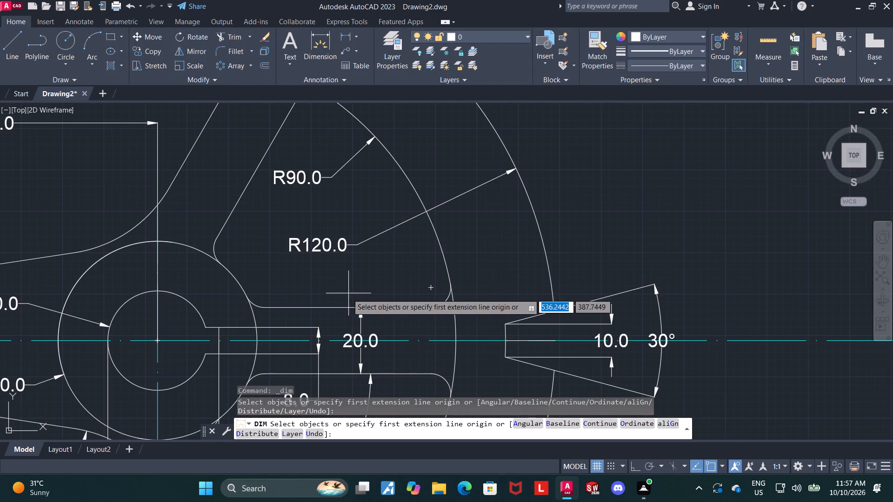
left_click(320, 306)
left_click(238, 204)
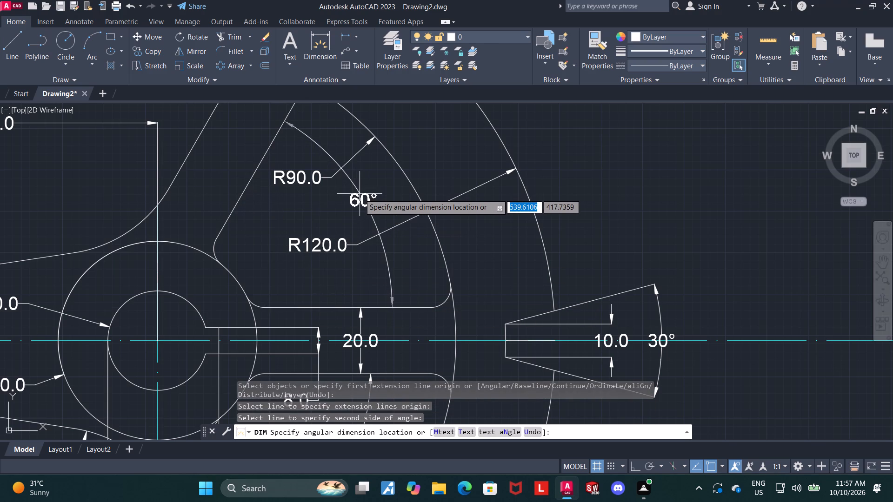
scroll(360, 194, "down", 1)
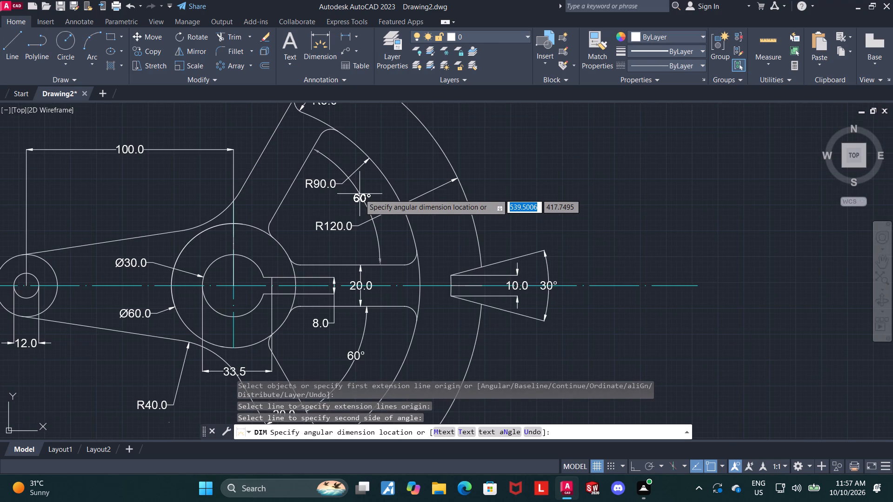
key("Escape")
Examine the whole part, especially the R90/R120 rim, the spokes and the horizontal tapered slot.
middle_click_drag(626, 355, 672, 343)
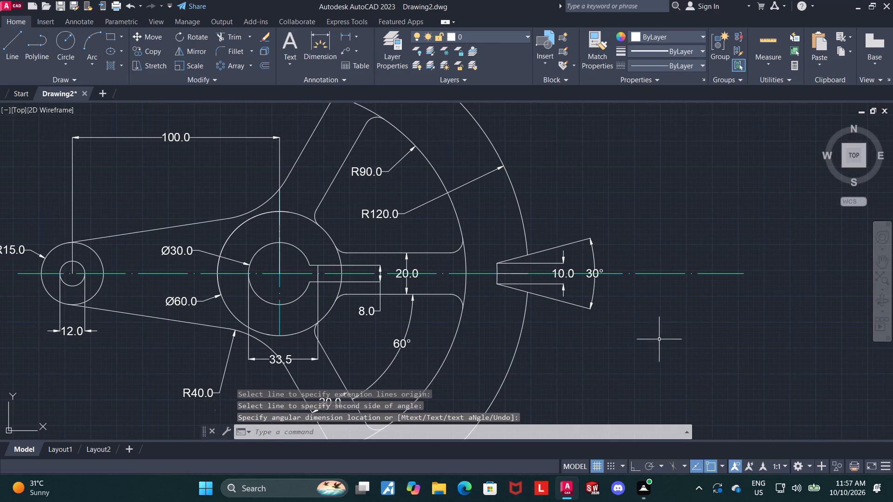
scroll(621, 343, "down", 1)
middle_click_drag(633, 357, 640, 353)
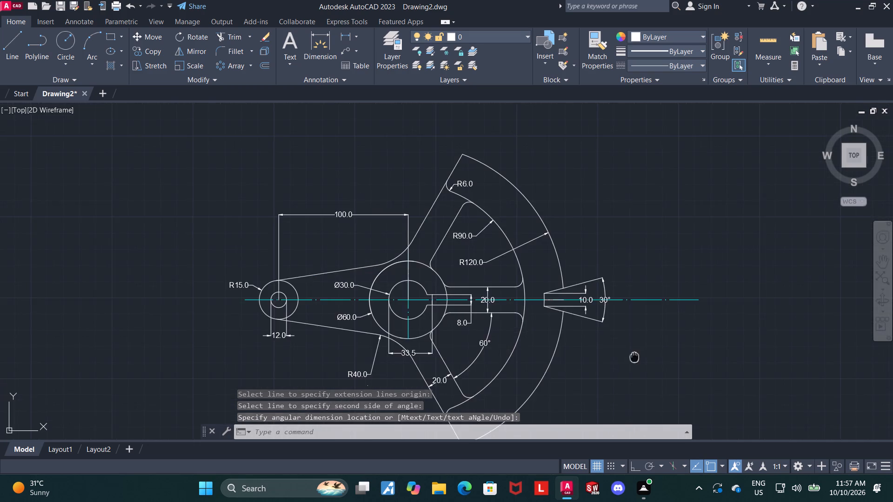
middle_click_drag(640, 353, 678, 315)
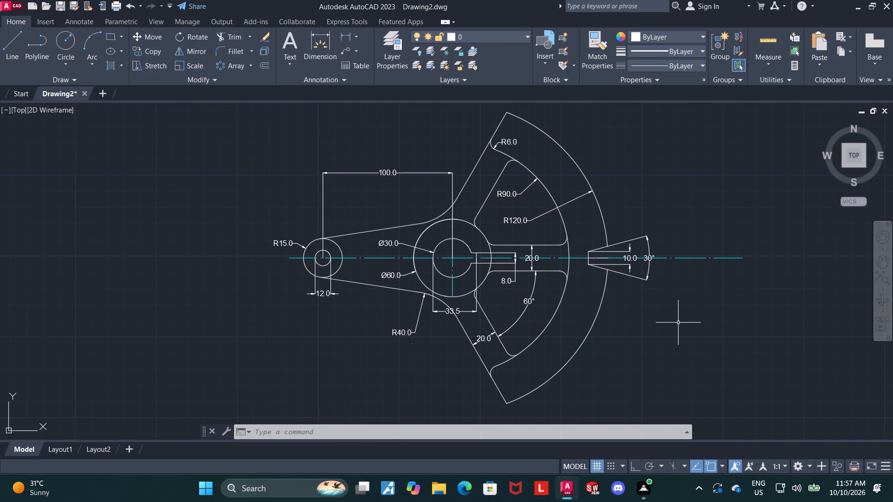
scroll(660, 320, "down", 1)
middle_click_drag(656, 320, 646, 313)
scroll(637, 310, "up", 2)
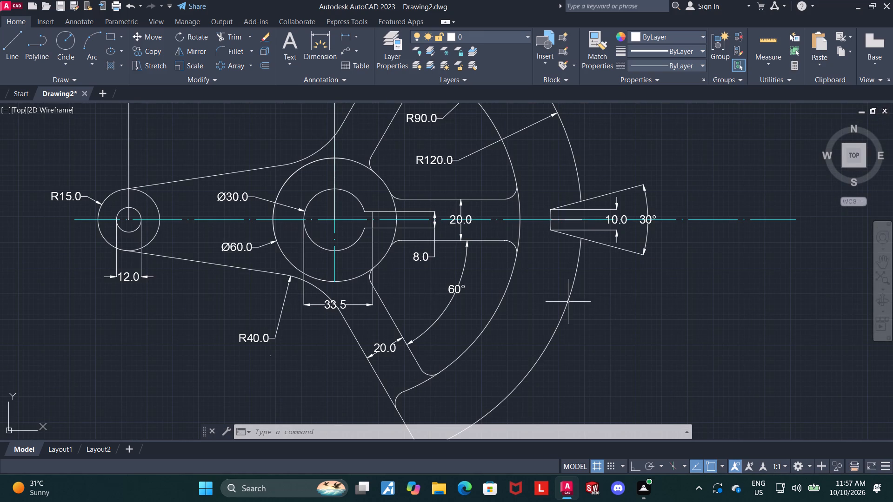
scroll(570, 303, "down", 1)
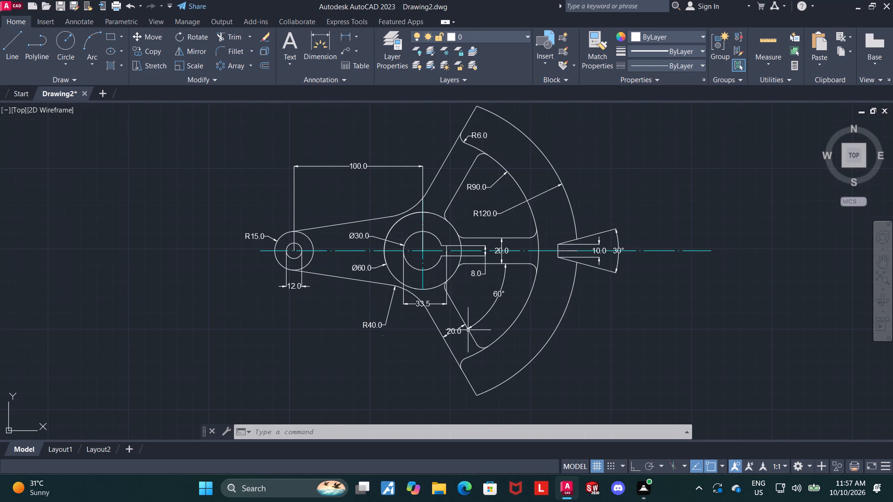
scroll(587, 326, "down", 1)
middle_click(583, 317)
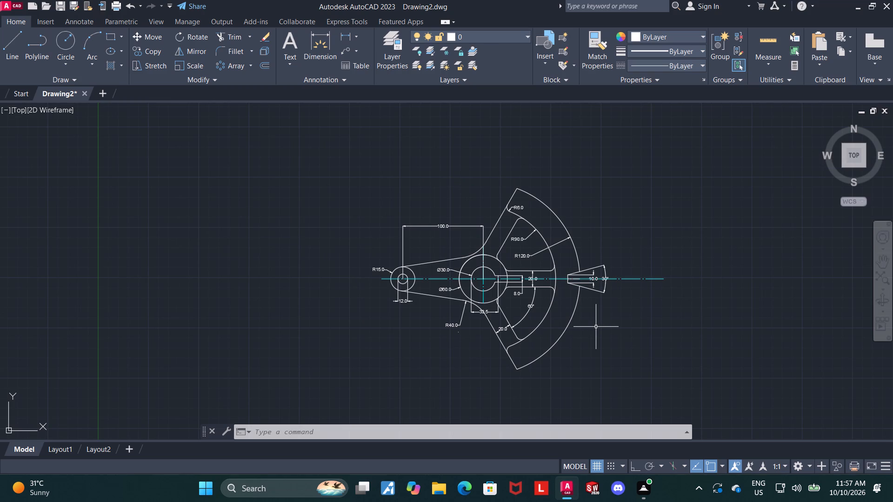
scroll(596, 327, "up", 2)
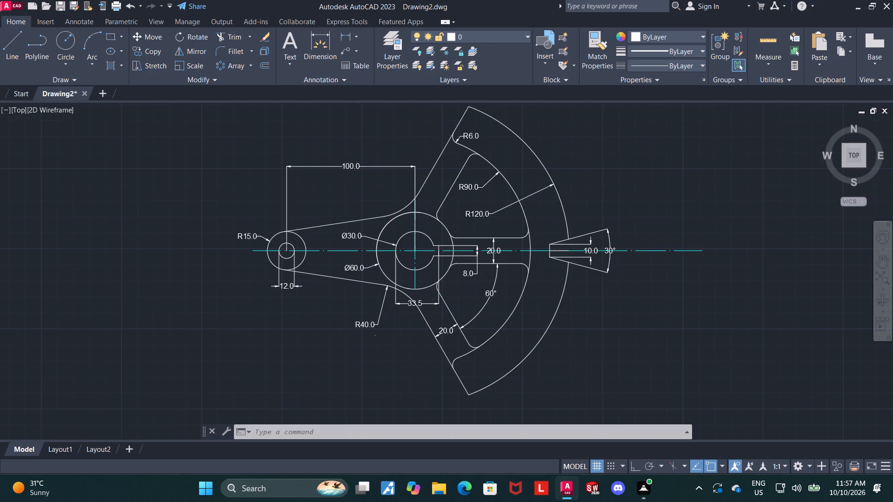
scroll(596, 327, "down", 2)
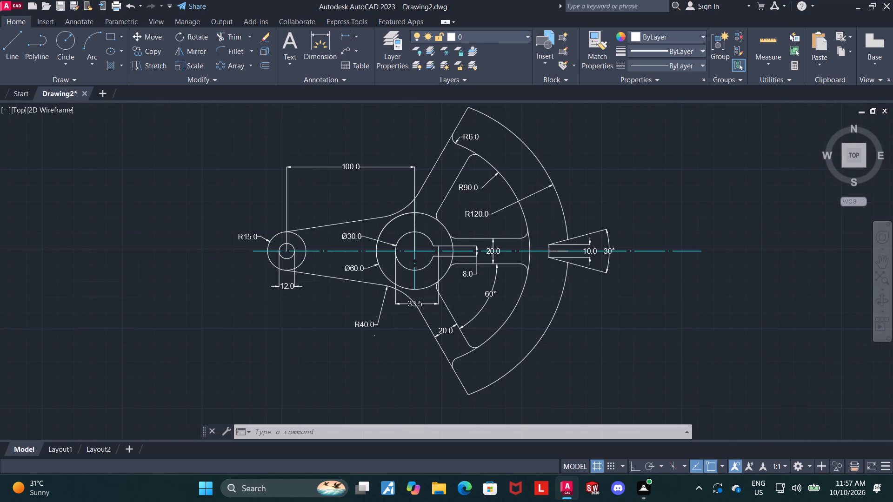
scroll(596, 327, "up", 1)
middle_click_drag(596, 333, 594, 351)
scroll(582, 310, "down", 1)
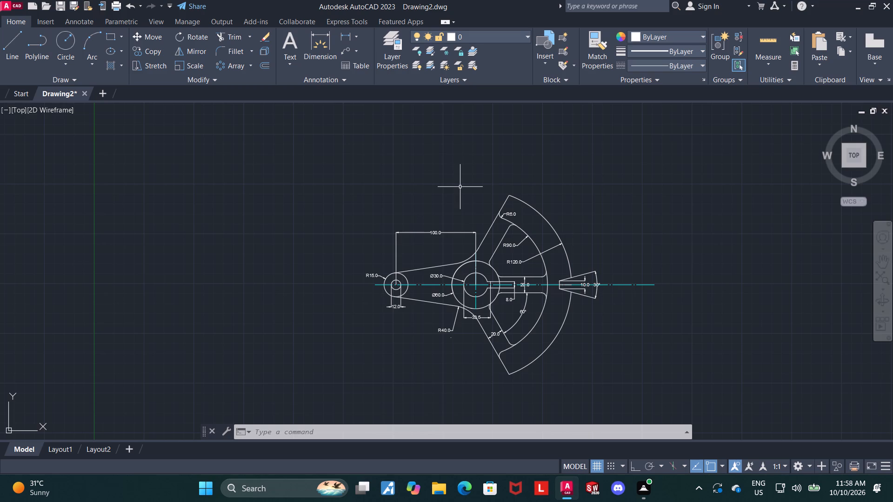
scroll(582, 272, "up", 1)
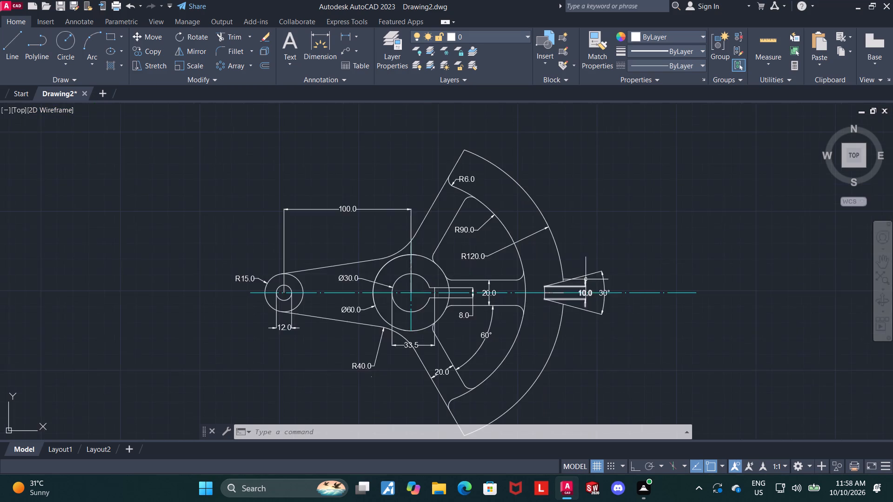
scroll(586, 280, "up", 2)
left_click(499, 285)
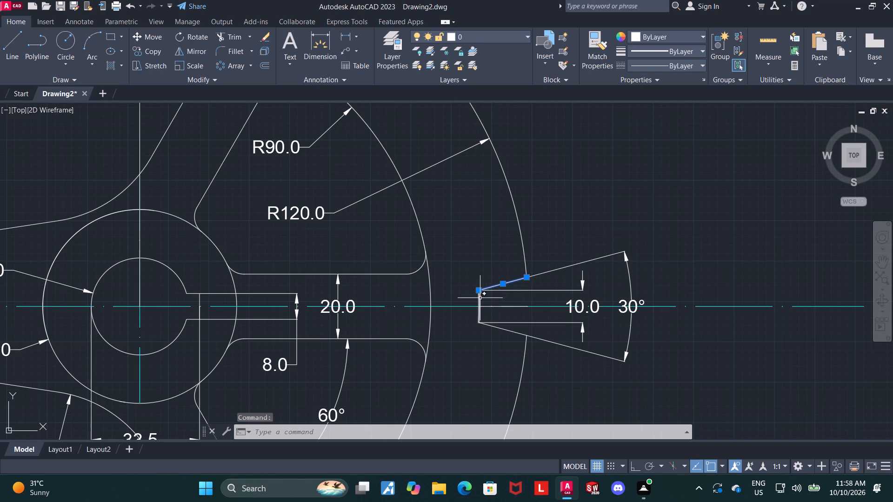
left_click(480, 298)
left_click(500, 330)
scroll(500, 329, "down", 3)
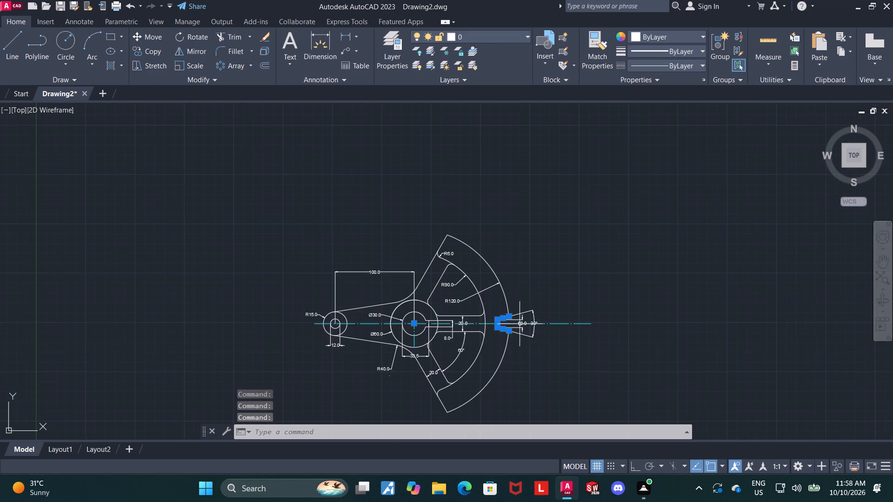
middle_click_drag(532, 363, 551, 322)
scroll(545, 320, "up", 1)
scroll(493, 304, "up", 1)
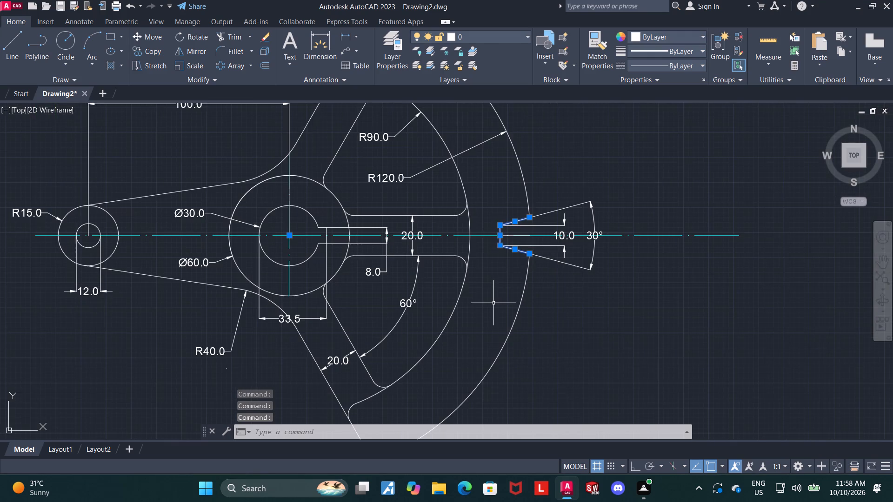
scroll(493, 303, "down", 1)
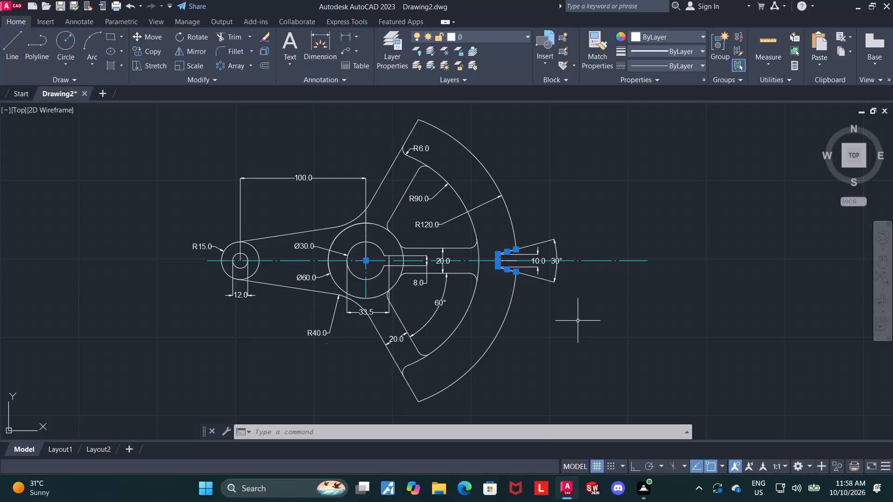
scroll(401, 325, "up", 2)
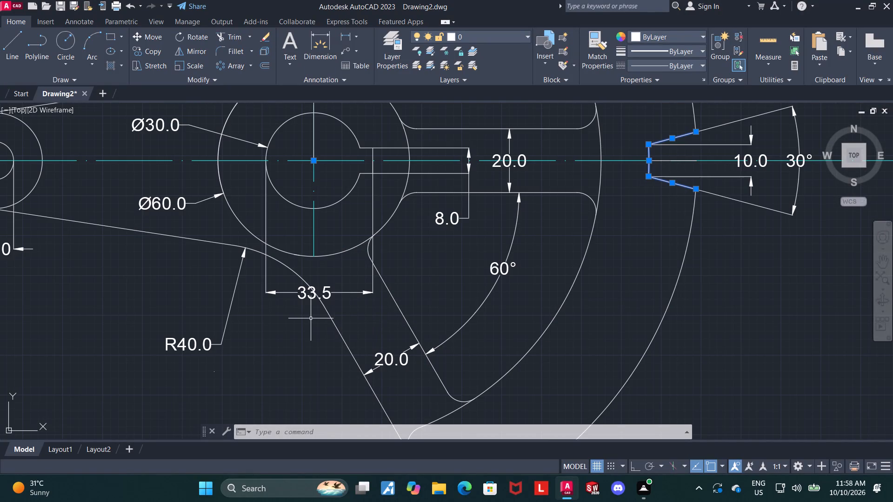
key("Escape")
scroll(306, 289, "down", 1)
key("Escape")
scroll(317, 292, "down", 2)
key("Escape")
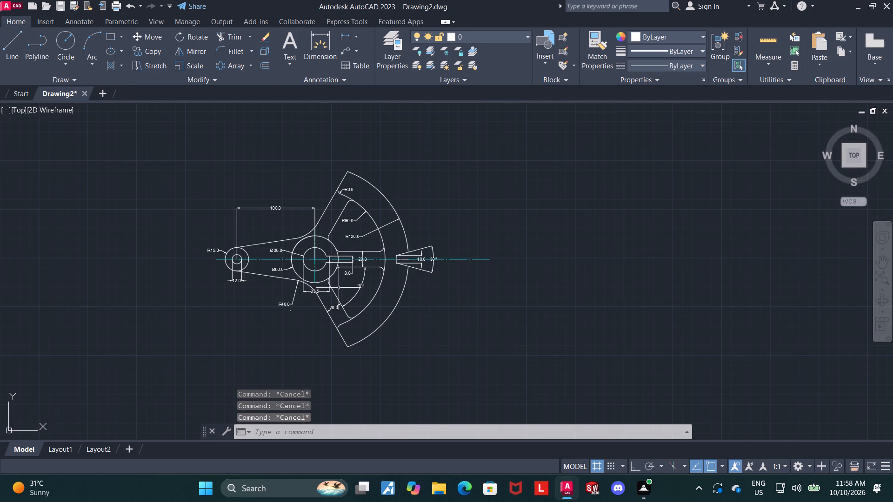
Check the angle between the lower spoke's outer edge and the horizontal spoke's lower edge with a trial angular dimension.
scroll(370, 330, "up", 1)
scroll(328, 321, "up", 1)
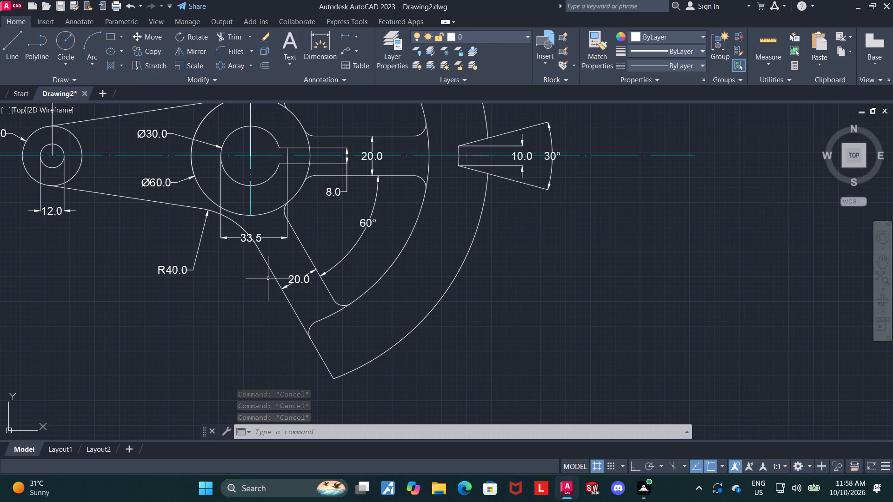
key("Escape")
key("Escape")
left_click(311, 41)
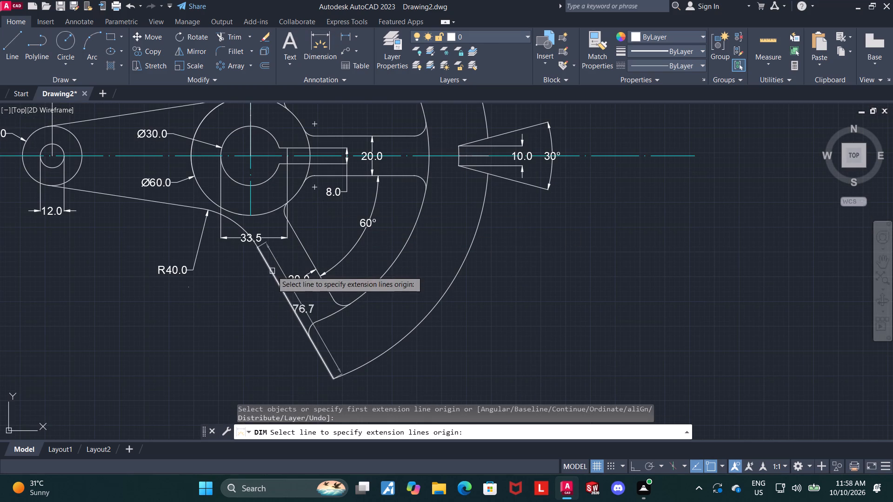
left_click(272, 271)
left_click(356, 176)
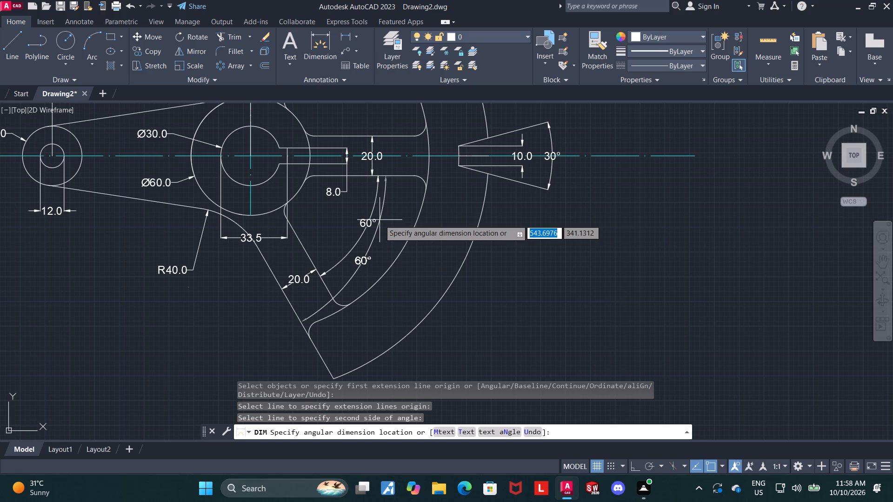
key("Escape")
key("Escape")
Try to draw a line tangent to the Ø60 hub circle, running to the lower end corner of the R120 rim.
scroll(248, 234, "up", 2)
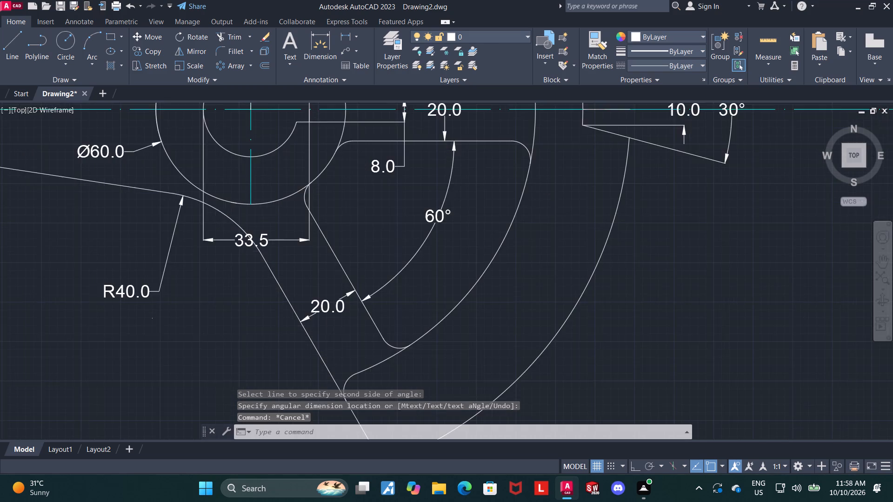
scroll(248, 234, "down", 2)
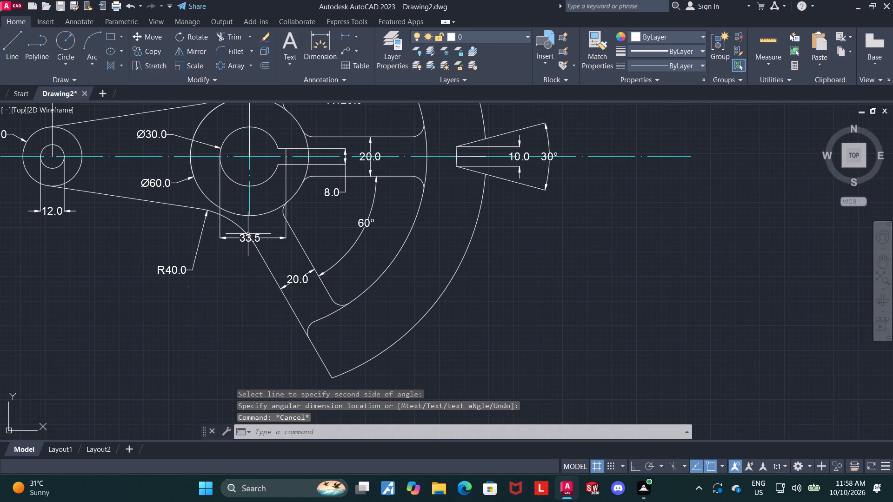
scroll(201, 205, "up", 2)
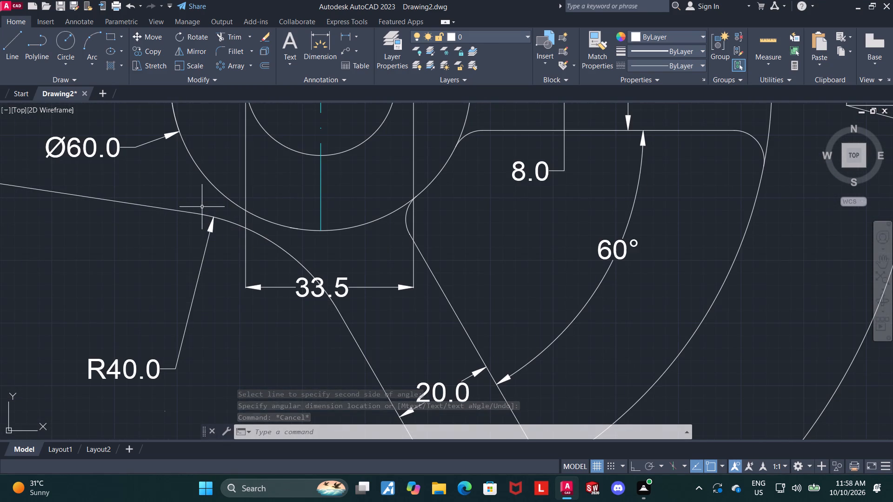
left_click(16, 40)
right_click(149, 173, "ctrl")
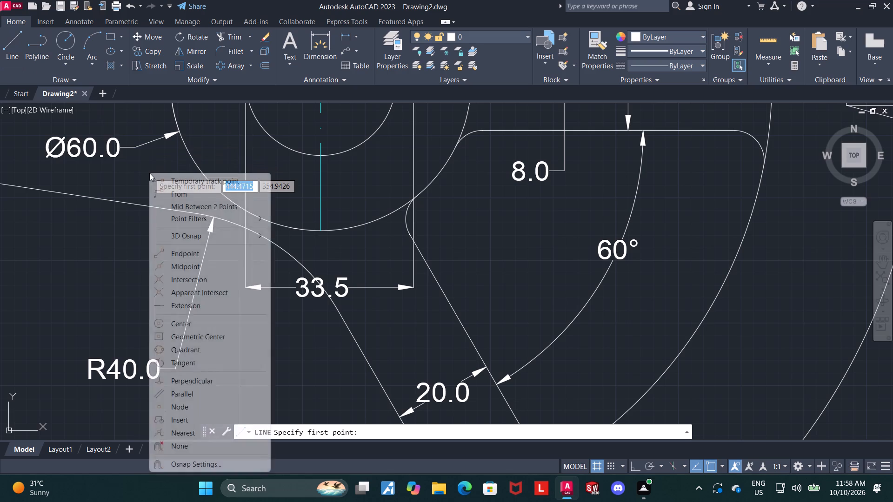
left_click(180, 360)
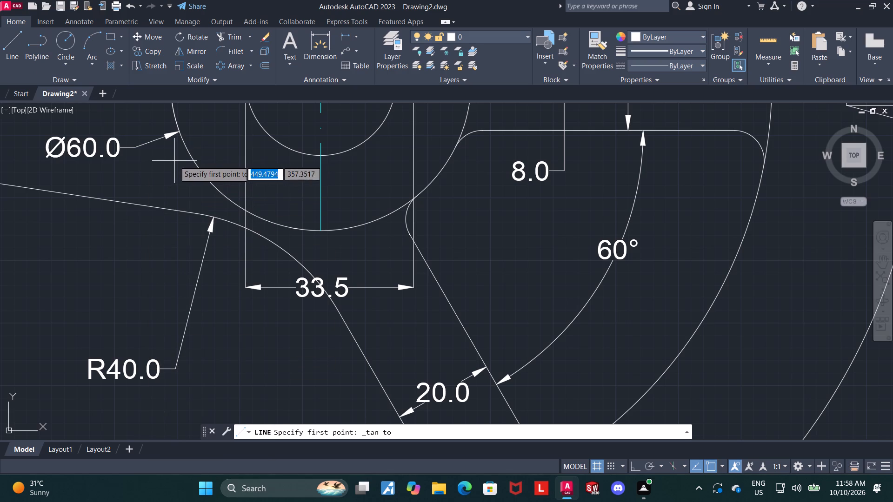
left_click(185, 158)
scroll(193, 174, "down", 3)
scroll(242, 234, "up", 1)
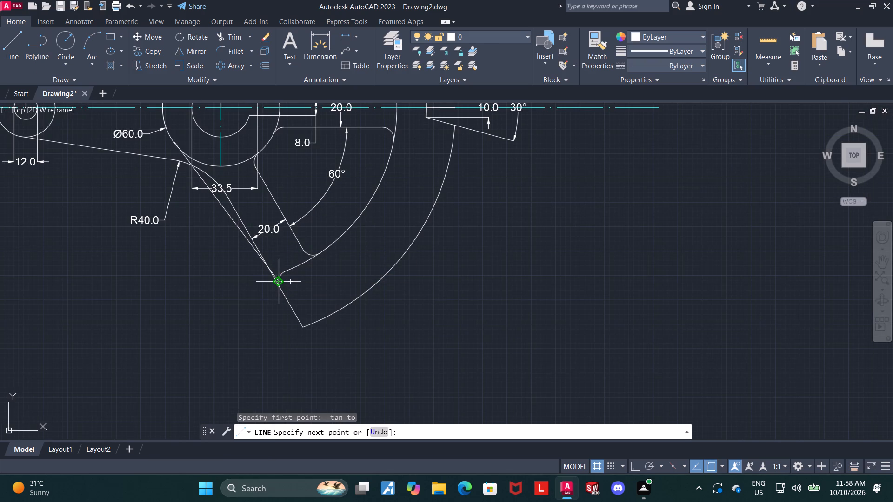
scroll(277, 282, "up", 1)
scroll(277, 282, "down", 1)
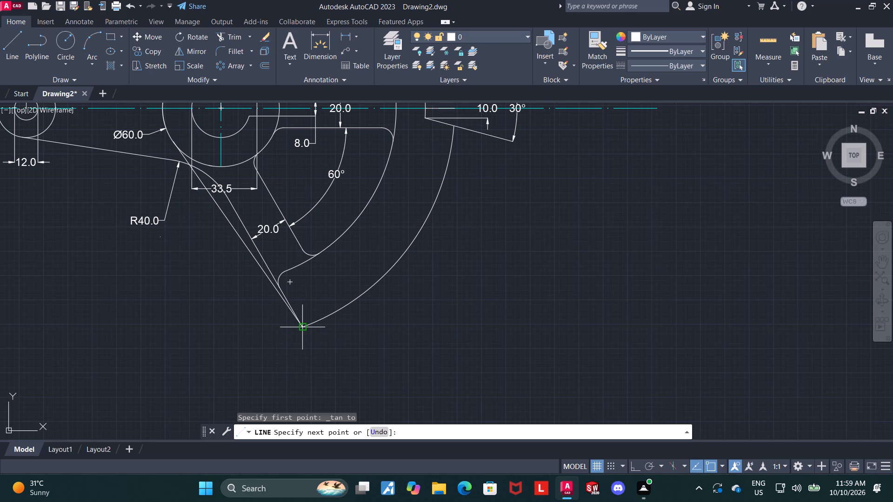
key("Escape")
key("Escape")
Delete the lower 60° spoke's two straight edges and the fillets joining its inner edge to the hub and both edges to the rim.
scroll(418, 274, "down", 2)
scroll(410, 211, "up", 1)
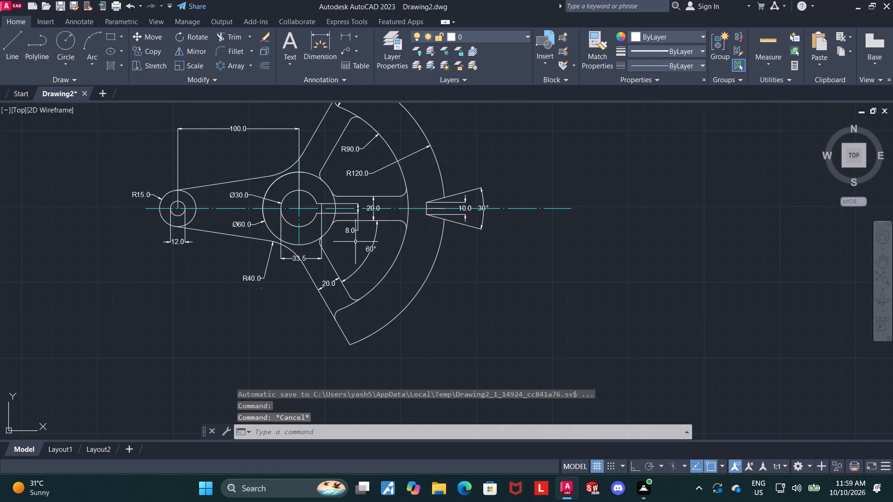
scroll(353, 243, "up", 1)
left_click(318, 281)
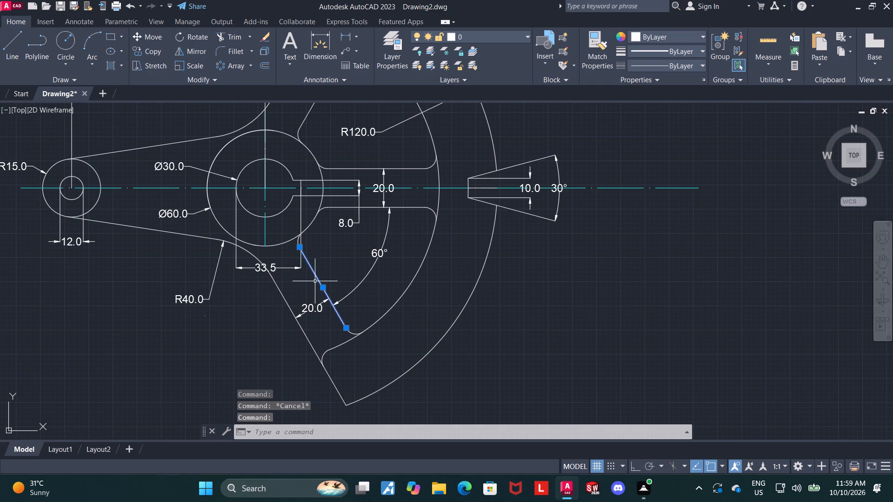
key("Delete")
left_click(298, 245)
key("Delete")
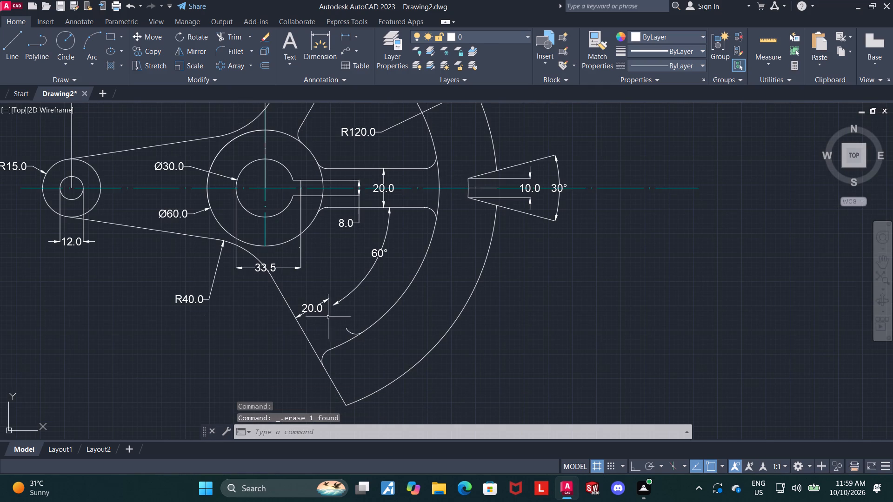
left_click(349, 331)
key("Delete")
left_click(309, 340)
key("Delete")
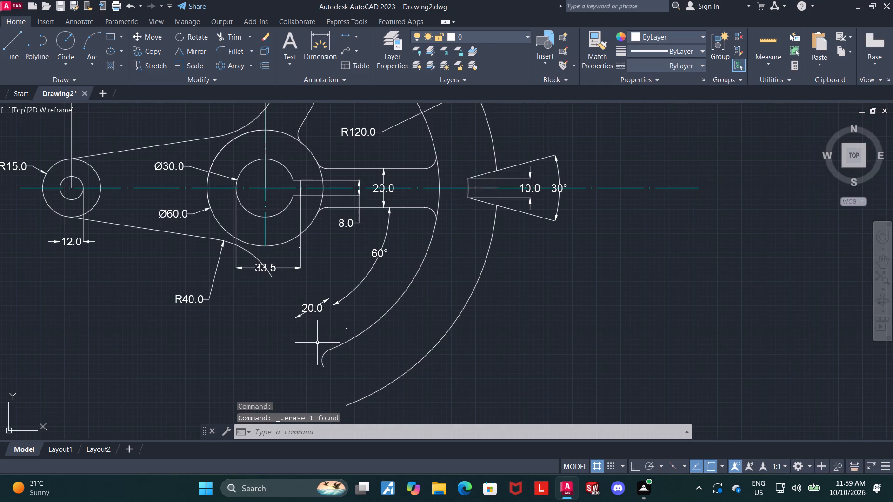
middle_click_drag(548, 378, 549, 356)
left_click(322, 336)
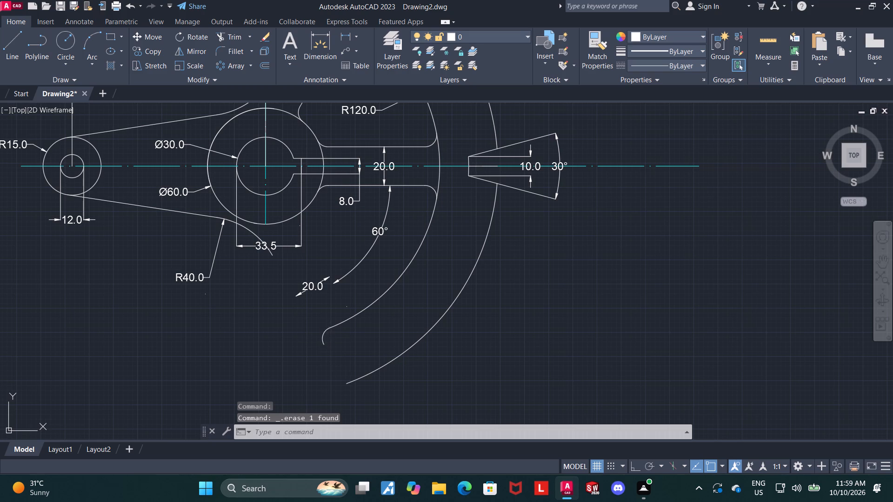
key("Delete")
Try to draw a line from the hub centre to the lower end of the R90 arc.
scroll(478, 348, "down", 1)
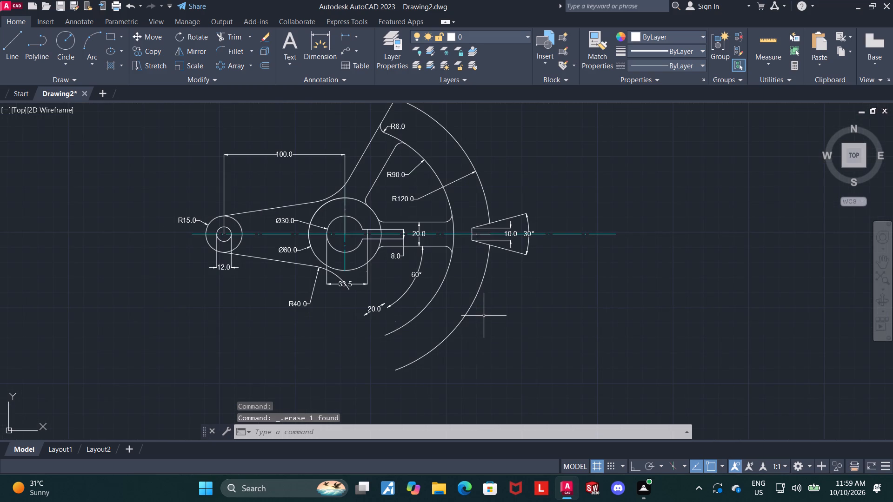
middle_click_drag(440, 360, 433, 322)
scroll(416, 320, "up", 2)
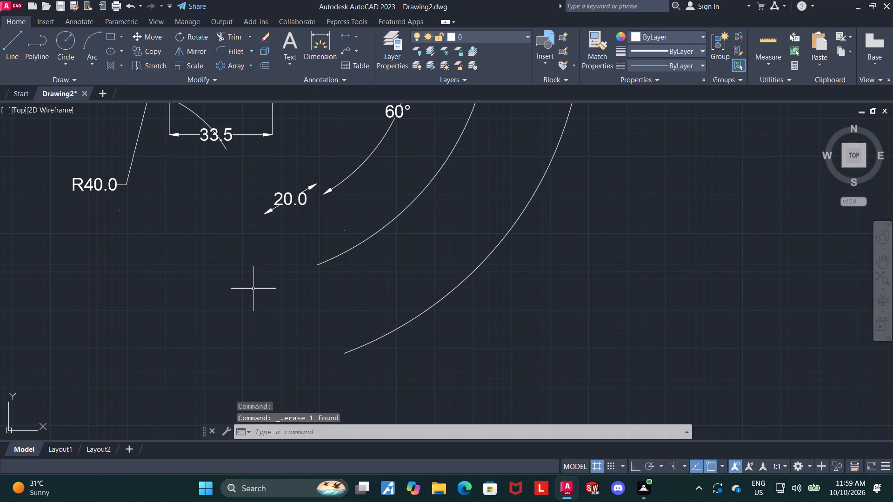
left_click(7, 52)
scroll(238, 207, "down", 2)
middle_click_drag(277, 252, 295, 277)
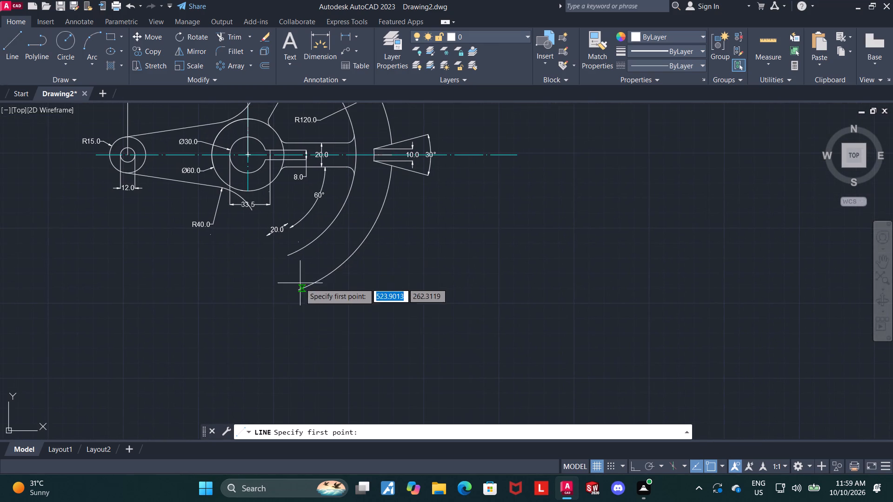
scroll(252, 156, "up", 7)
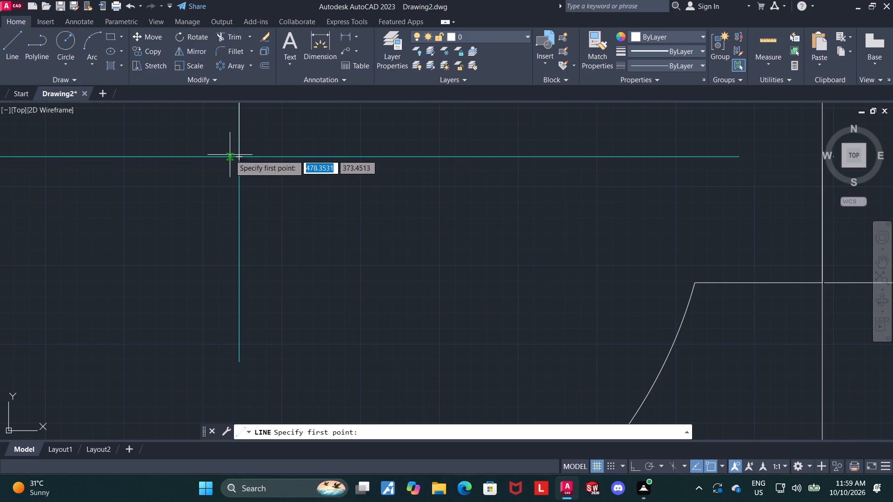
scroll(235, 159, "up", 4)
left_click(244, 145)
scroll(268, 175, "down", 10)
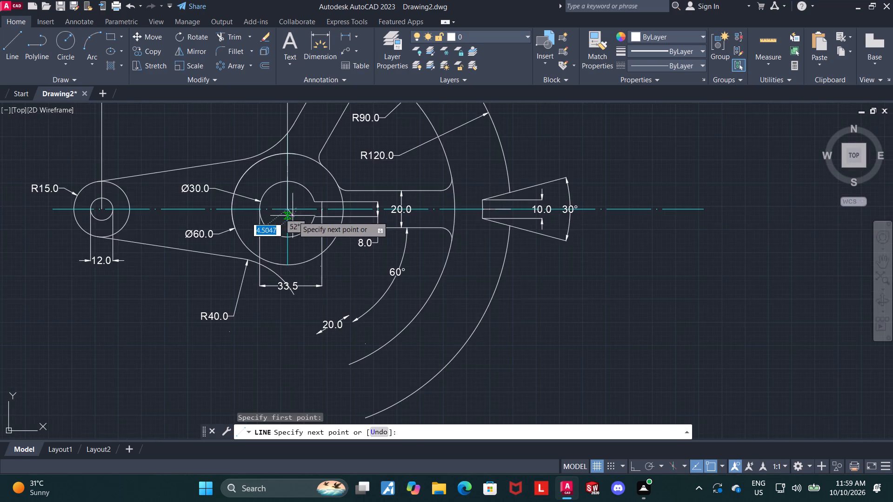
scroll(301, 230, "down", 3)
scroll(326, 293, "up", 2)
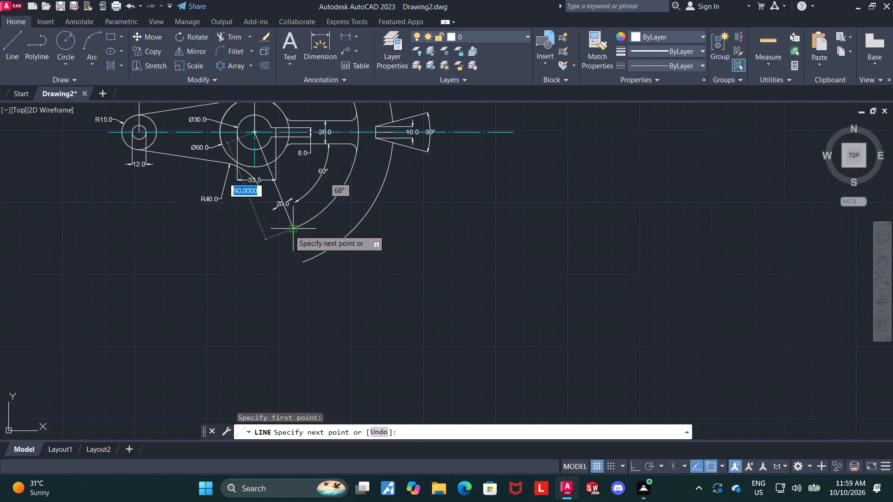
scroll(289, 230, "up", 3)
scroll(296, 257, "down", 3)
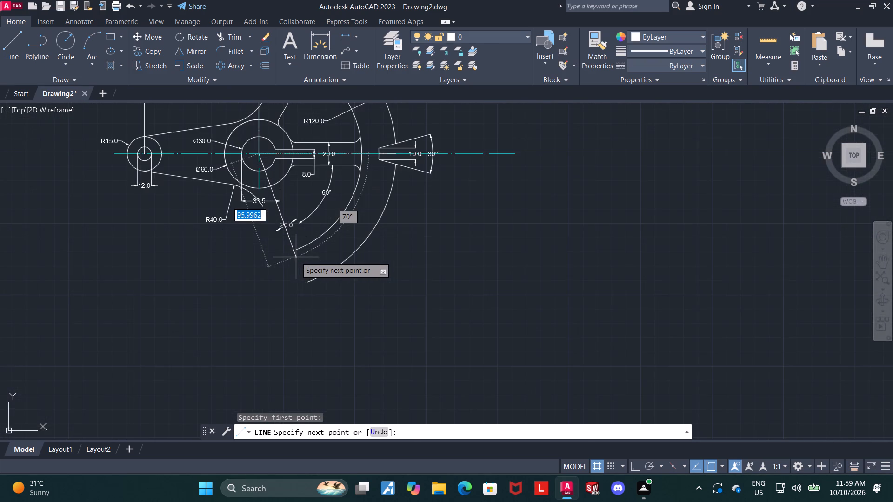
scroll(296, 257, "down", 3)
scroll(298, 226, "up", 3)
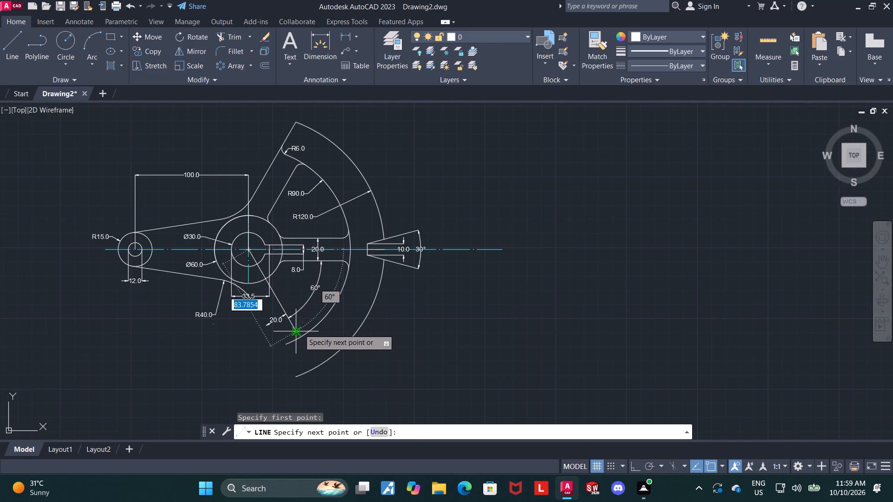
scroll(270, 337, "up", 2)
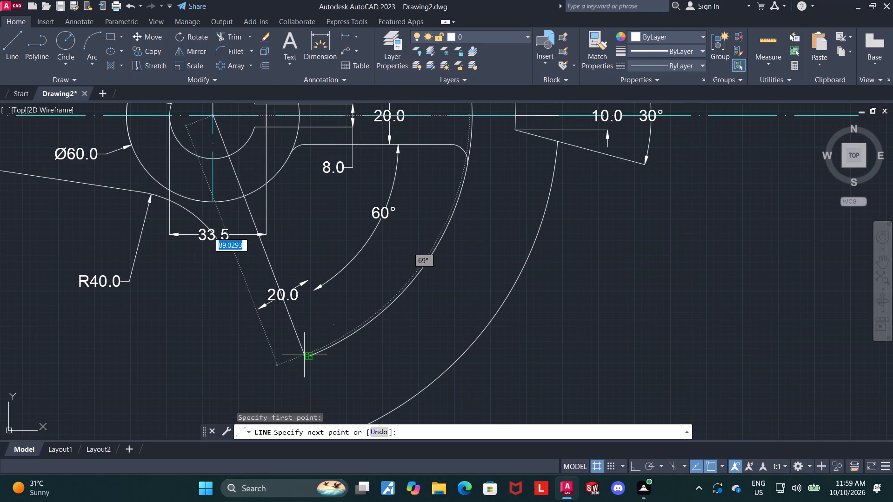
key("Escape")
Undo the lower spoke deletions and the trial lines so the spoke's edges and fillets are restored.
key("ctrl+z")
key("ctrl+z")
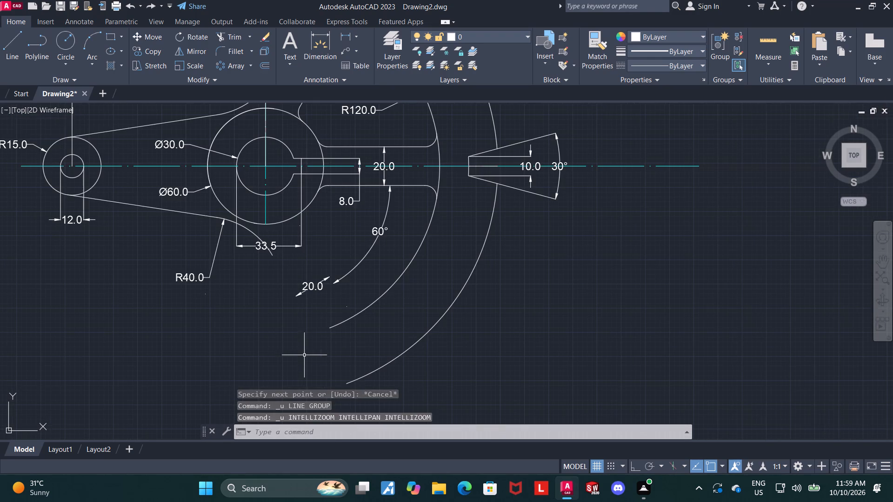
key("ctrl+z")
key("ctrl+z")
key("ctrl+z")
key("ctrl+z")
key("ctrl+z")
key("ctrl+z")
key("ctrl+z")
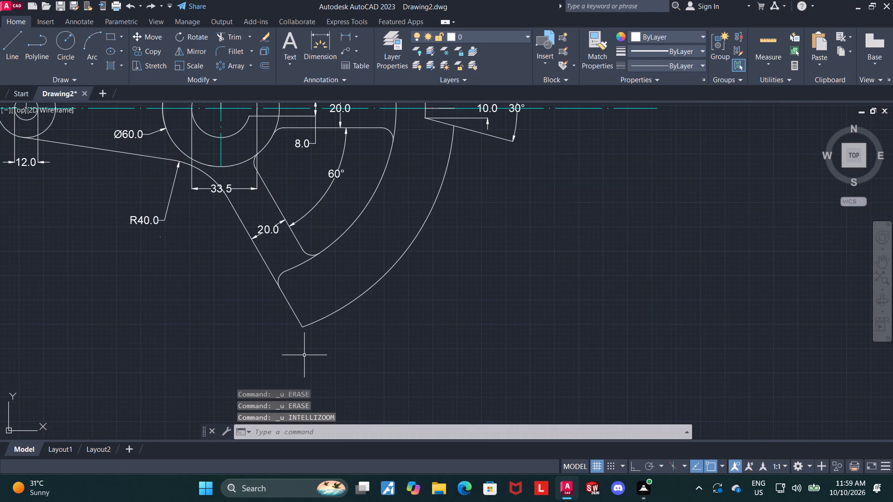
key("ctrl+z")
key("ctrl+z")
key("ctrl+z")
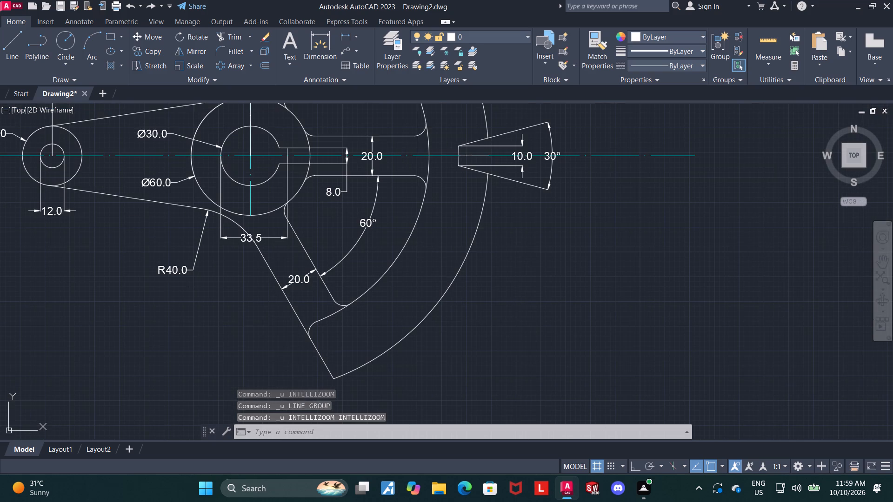
Undo the tapered rim slot edits, including the 10.0 and 30° dimensions and the intermediate rim circle, leaving the plain R90/R120 rim.
key("ctrl+z")
key("ctrl+z")
key("ctrl+z")
key("ctrl+z")
key("ctrl+z")
key("ctrl+z")
key("ctrl+z")
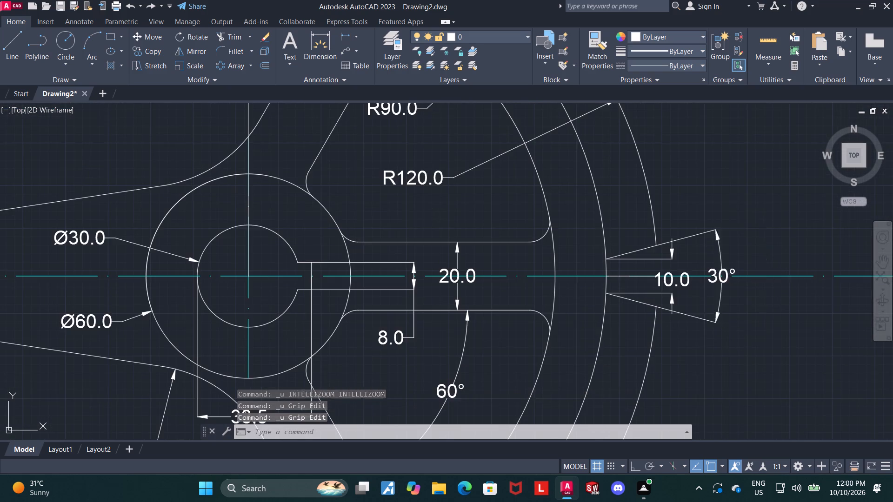
key("ctrl+z")
key("ctrl+z")
key("ctrl+z")
key("ctrl+z")
key("ctrl+z")
key("ctrl+z")
key("ctrl+z")
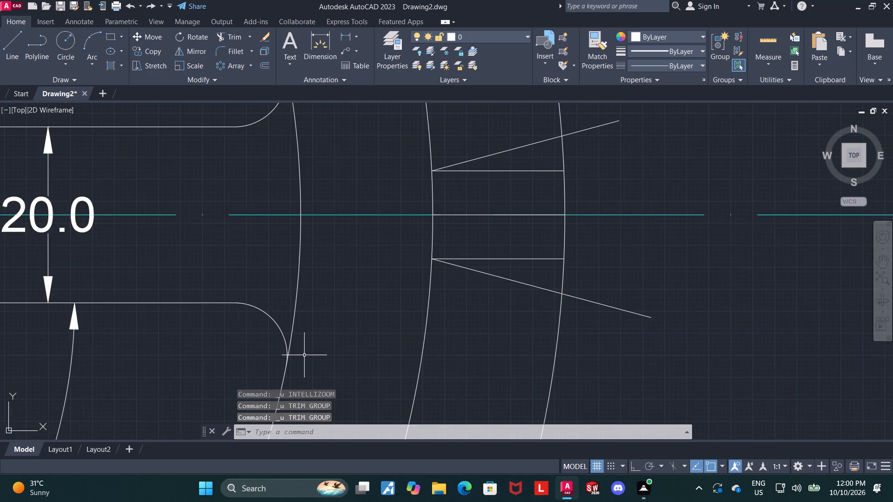
key("ctrl+z")
key("ctrl+z")
key("ctrl+z")
key("ctrl+z")
key("ctrl+z")
key("ctrl+z")
key("ctrl+z")
key("ctrl+z")
key("ctrl+z")
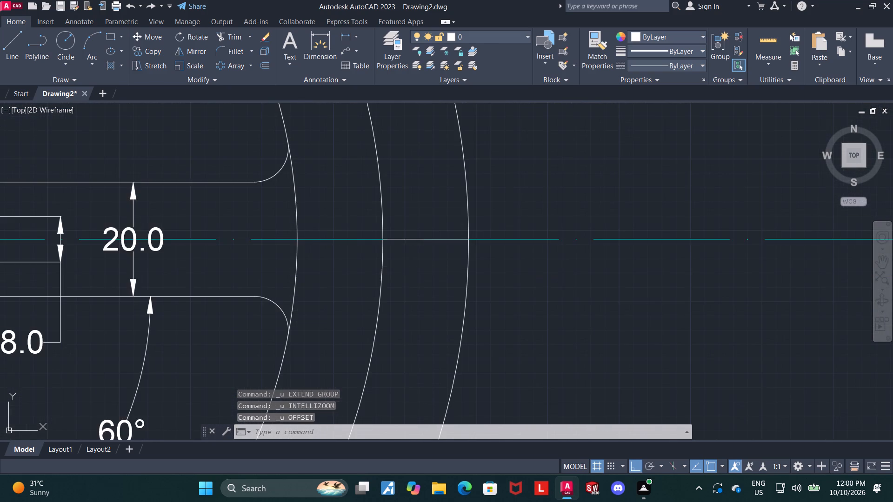
key("ctrl+z")
key("ctrl+z")
key("ctrl+z")
key("ctrl+z")
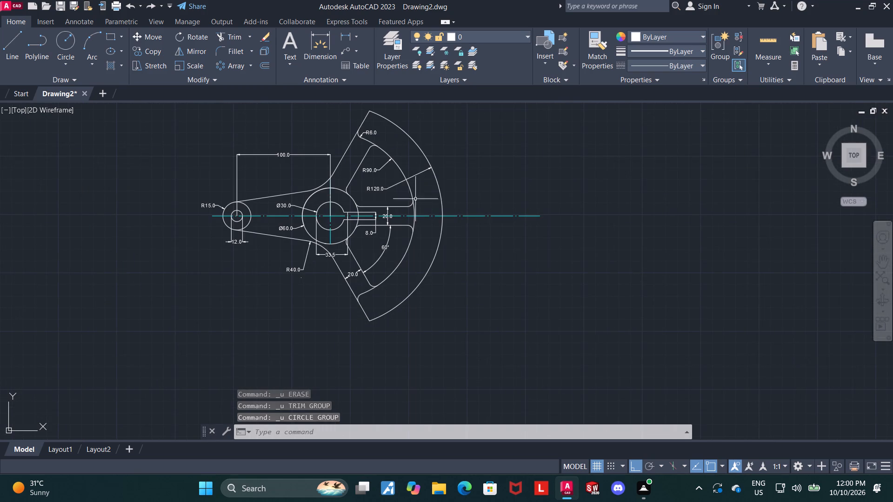
key("Escape")
Examine the whole part, checking the hub, the lower 60° spoke and the plain R90/R120 rim.
middle_click_drag(461, 203, 483, 245)
scroll(391, 191, "up", 1)
middle_click_drag(560, 187, 559, 180)
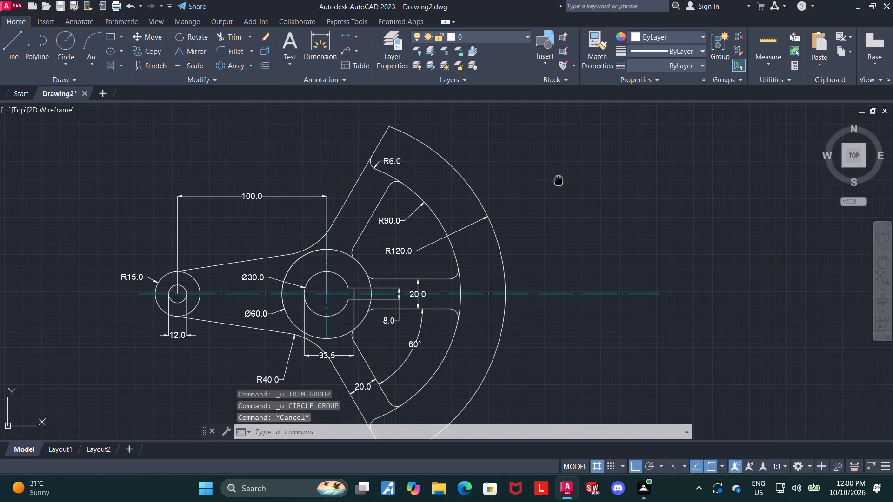
middle_click_drag(559, 180, 554, 168)
scroll(554, 168, "down", 1)
middle_click_drag(578, 190, 579, 164)
scroll(420, 213, "up", 2)
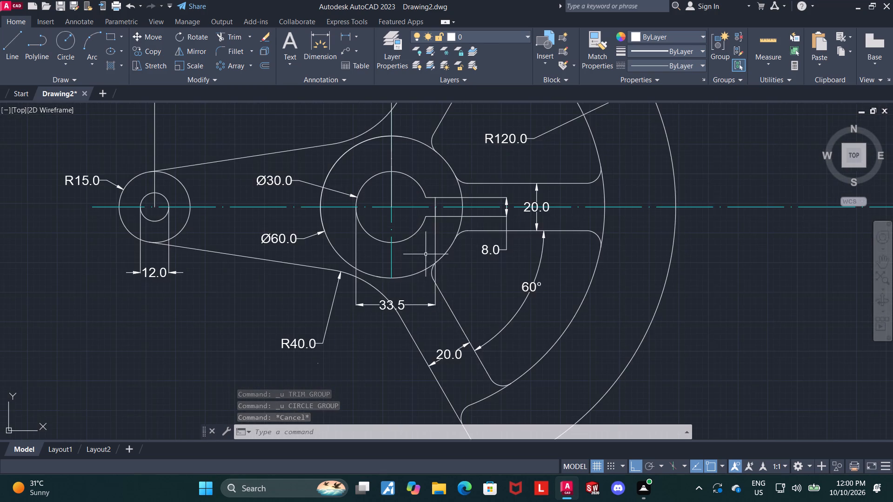
scroll(453, 277, "down", 2)
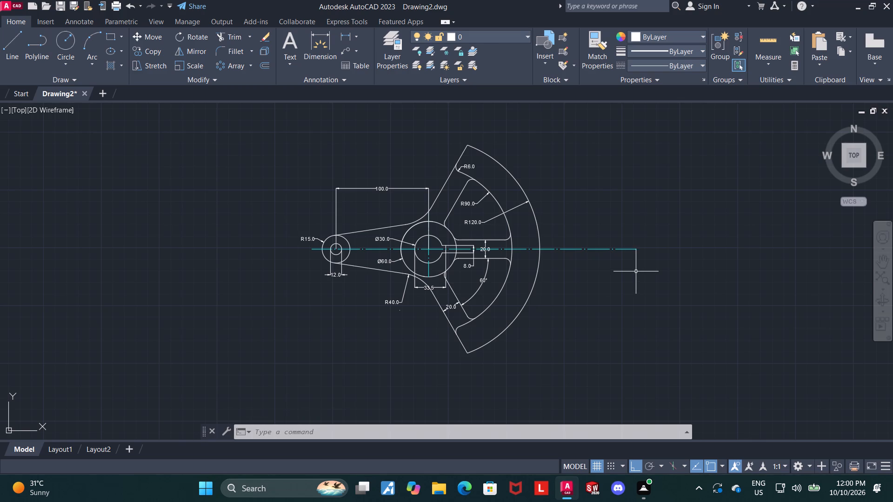
scroll(613, 277, "down", 1)
scroll(592, 278, "up", 1)
scroll(520, 280, "down", 1)
scroll(525, 283, "up", 2)
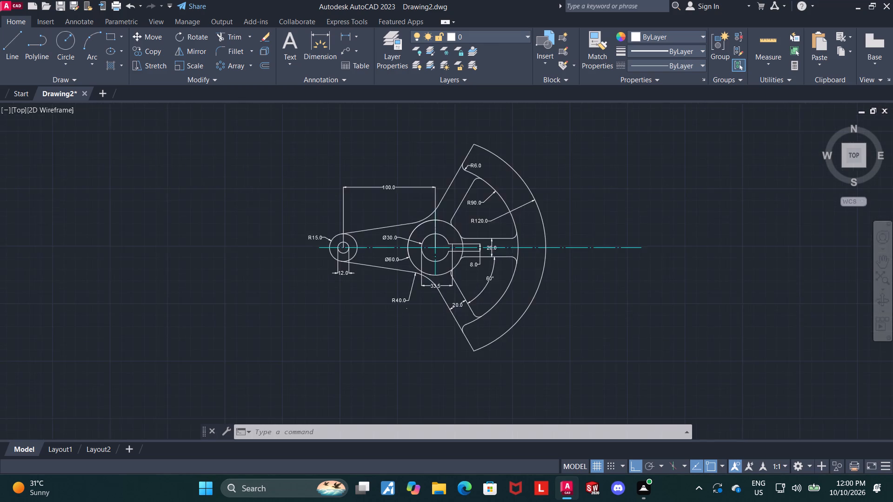
middle_click_drag(579, 317, 578, 286)
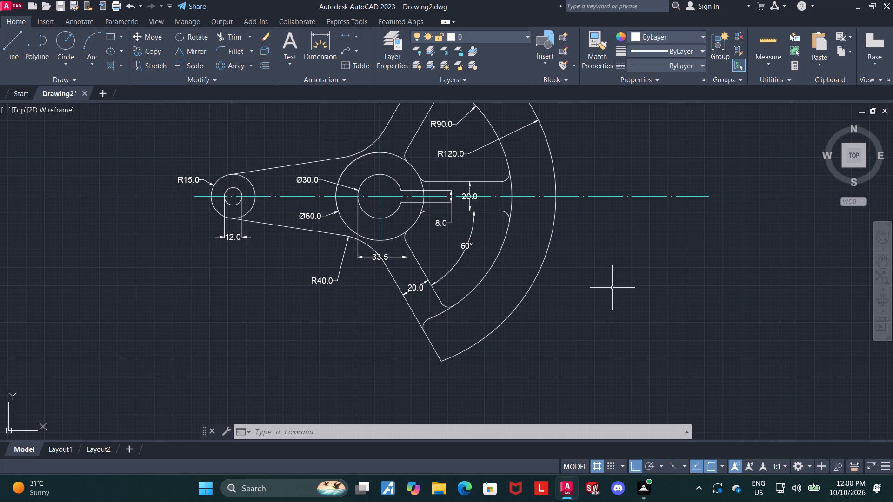
scroll(450, 275, "up", 2)
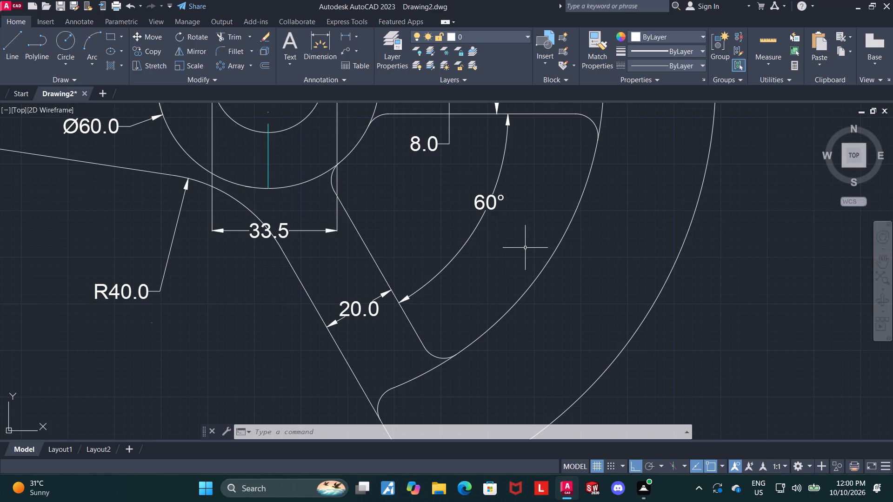
scroll(528, 248, "down", 2)
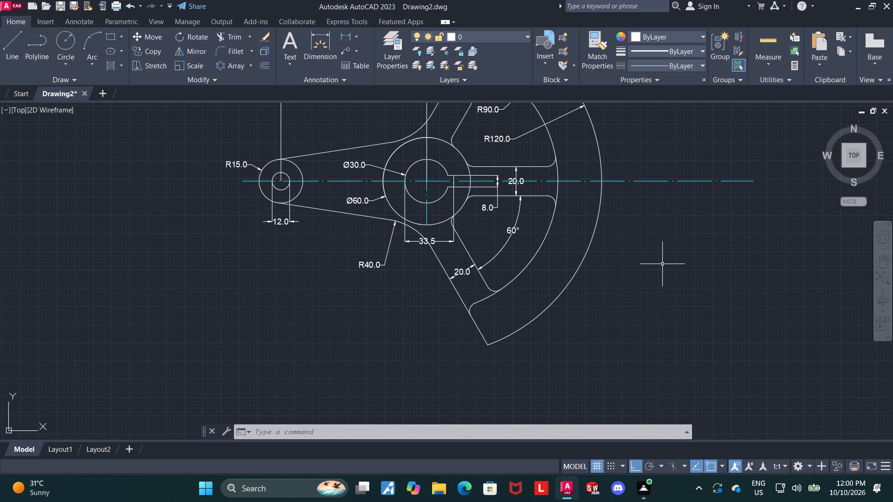
middle_click_drag(662, 264, 655, 287)
scroll(655, 287, "down", 1)
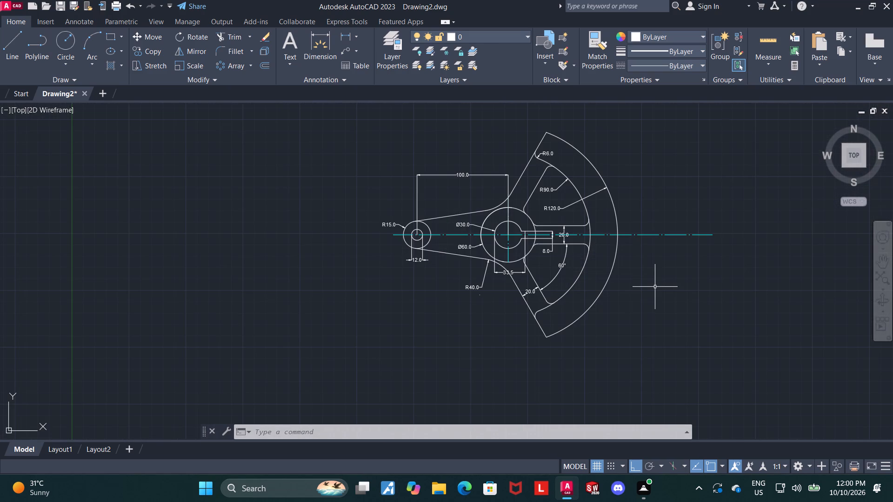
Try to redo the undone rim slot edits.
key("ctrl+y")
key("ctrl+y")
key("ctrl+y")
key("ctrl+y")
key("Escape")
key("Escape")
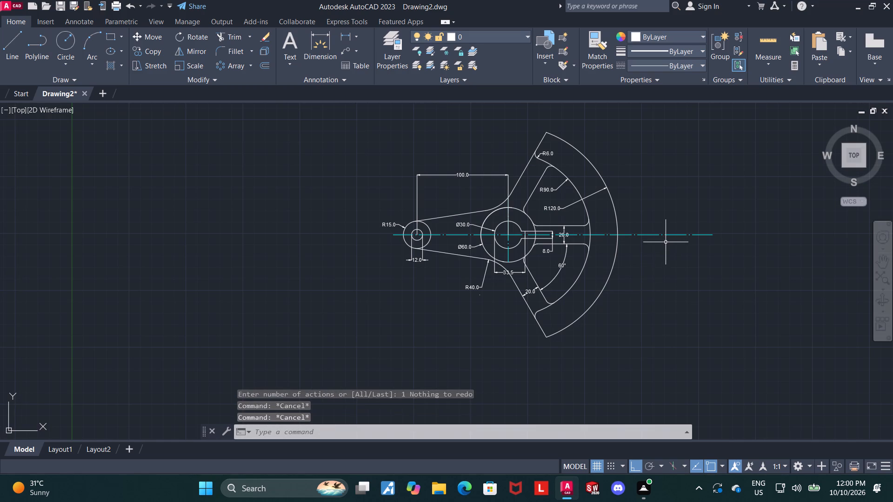
Draw a circle of radius 105 centred on the hub centre, between the R90 and R120 rim arcs.
scroll(664, 241, "down", 2)
scroll(674, 219, "up", 4)
scroll(640, 263, "down", 2)
middle_click_drag(633, 316, 633, 279)
key("Escape")
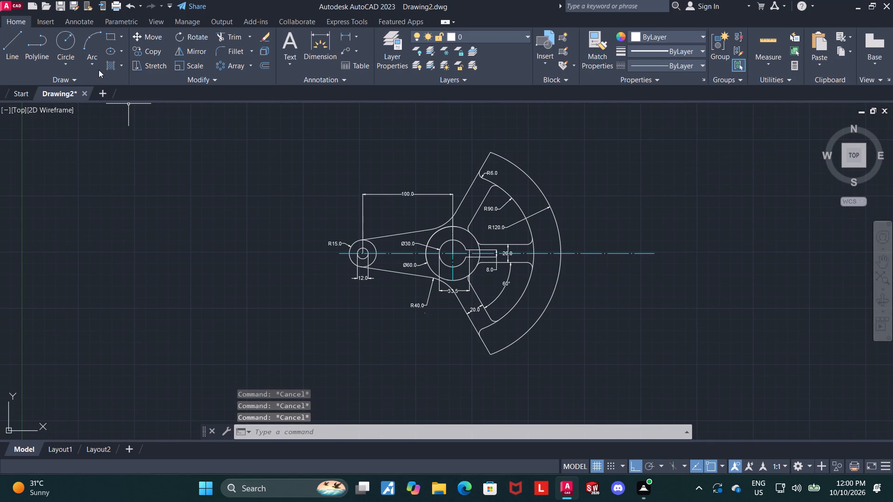
left_click(73, 45)
scroll(421, 239, "up", 2)
scroll(497, 238, "up", 1)
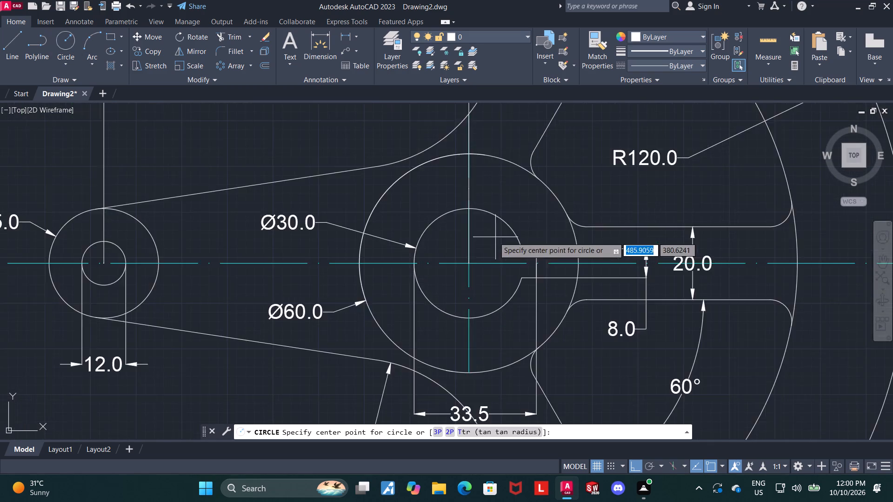
scroll(494, 237, "up", 1)
scroll(462, 276, "up", 9)
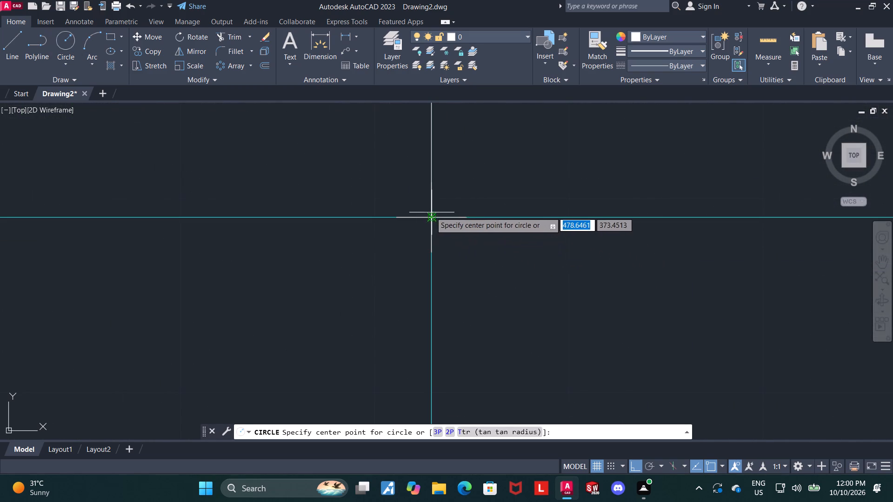
left_click(429, 217)
scroll(430, 217, "down", 15)
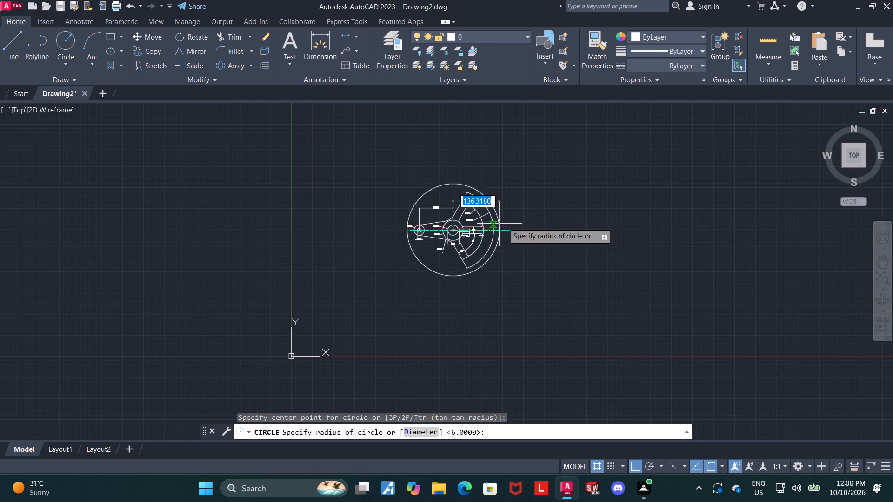
scroll(480, 210, "up", 3)
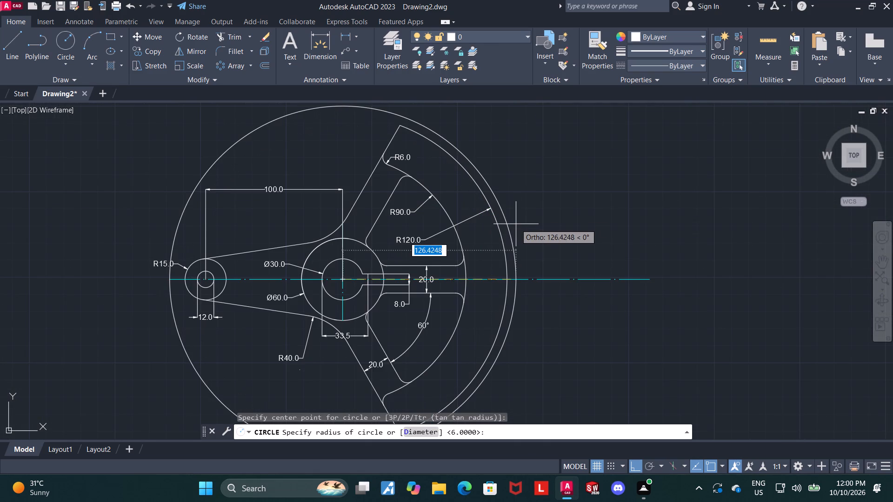
type("105")
key("Return")
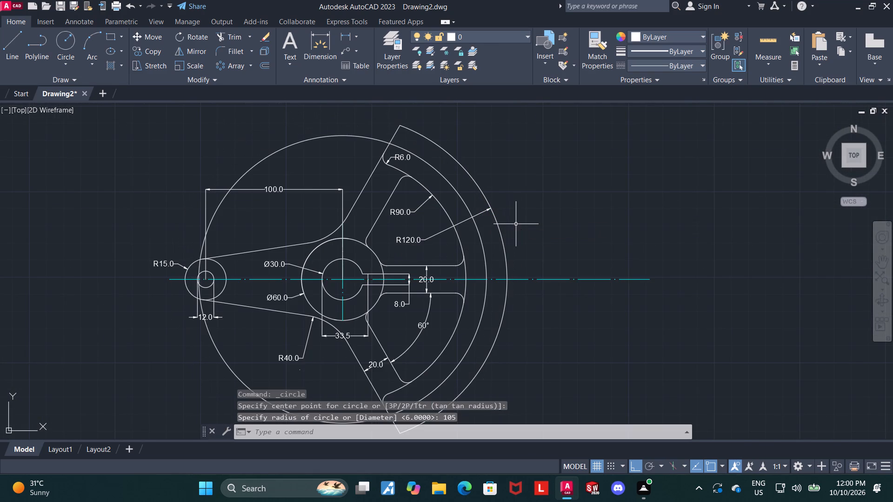
key("Escape")
Trim the radius 105 circle to the rim between the outer spoke edges and erase its leftover piece inside the R15 boss.
left_click(229, 44)
left_click(228, 41)
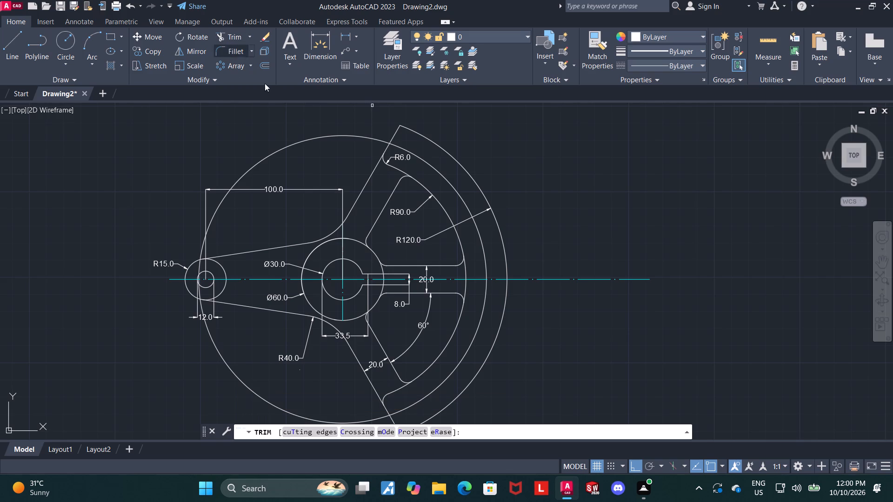
left_click(283, 148)
scroll(181, 251, "up", 2)
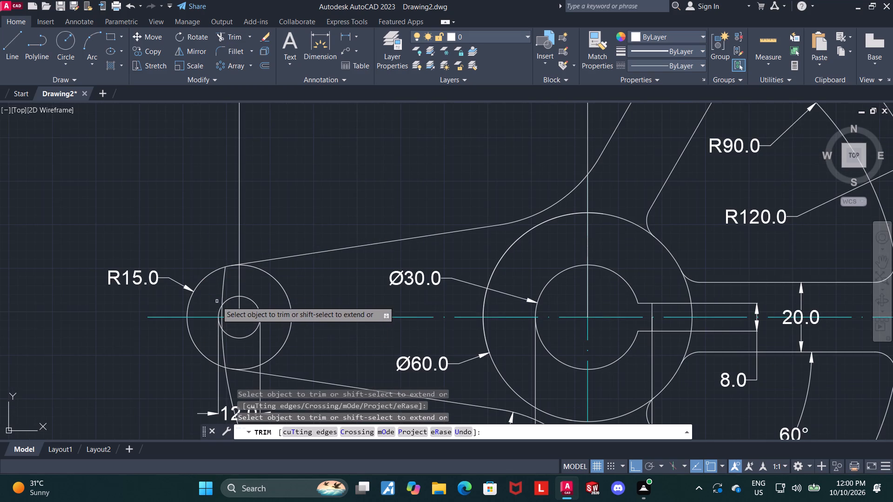
scroll(220, 301, "down", 3)
scroll(263, 351, "up", 2)
left_click(207, 364)
key("Escape")
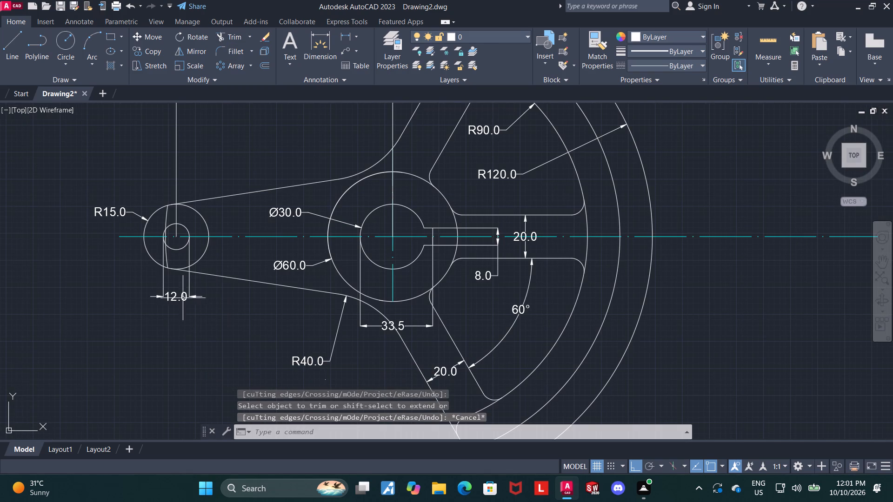
left_click(168, 261)
key("Delete")
Draw a line along the horizontal centreline from the radius 105 arc to the R120 rim arc.
scroll(191, 267, "down", 2)
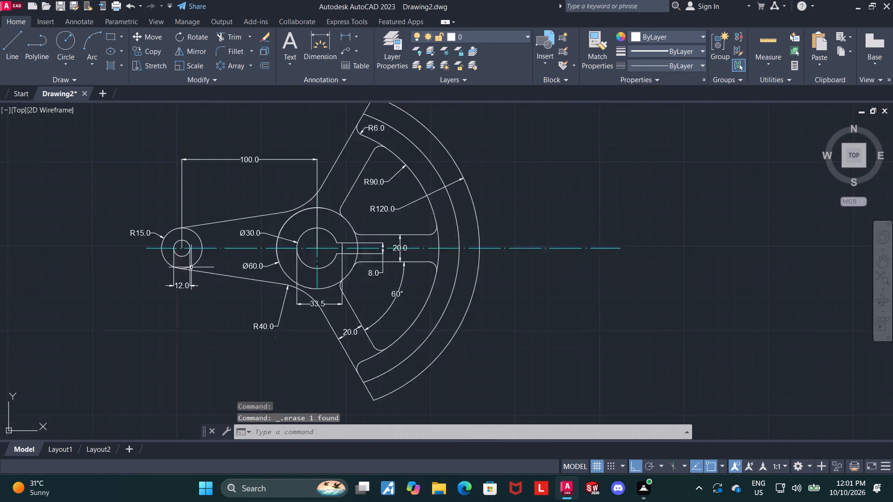
scroll(191, 267, "down", 1)
scroll(327, 287, "up", 3)
middle_click_drag(292, 300, 405, 334)
scroll(457, 326, "down", 1)
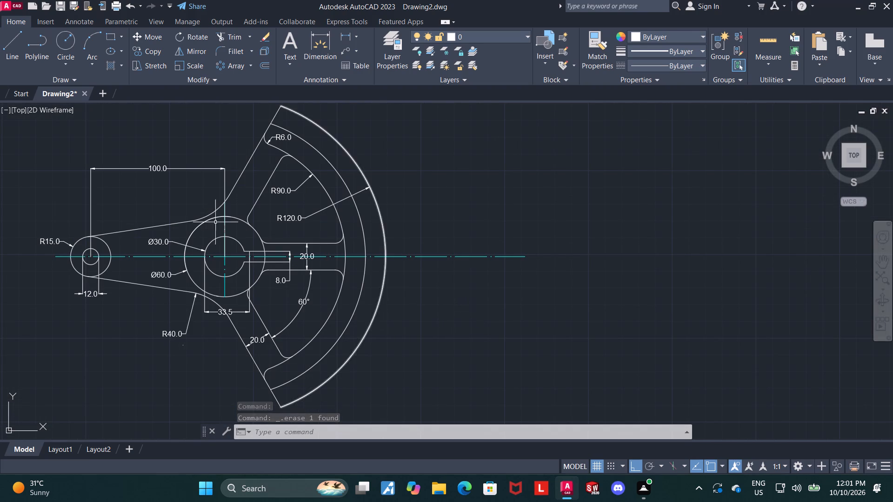
left_click(6, 49)
scroll(336, 232, "up", 1)
scroll(386, 281, "up", 2)
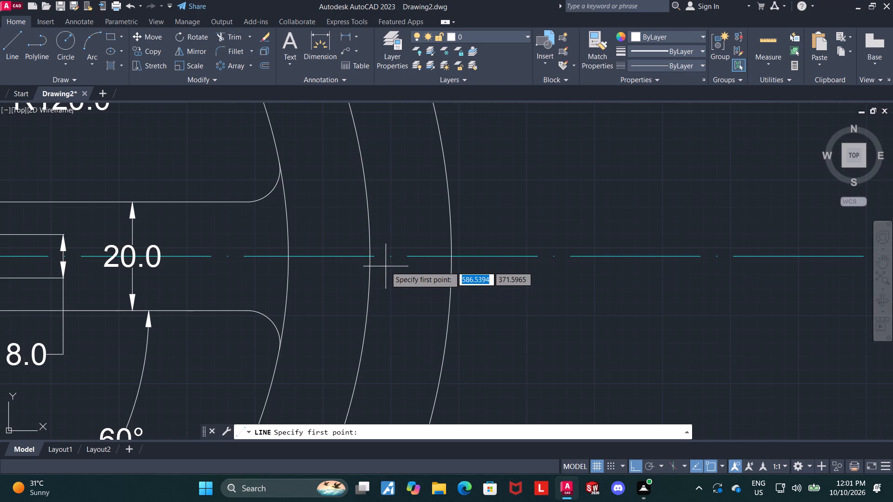
left_click(372, 256)
left_click(453, 258)
key("Escape")
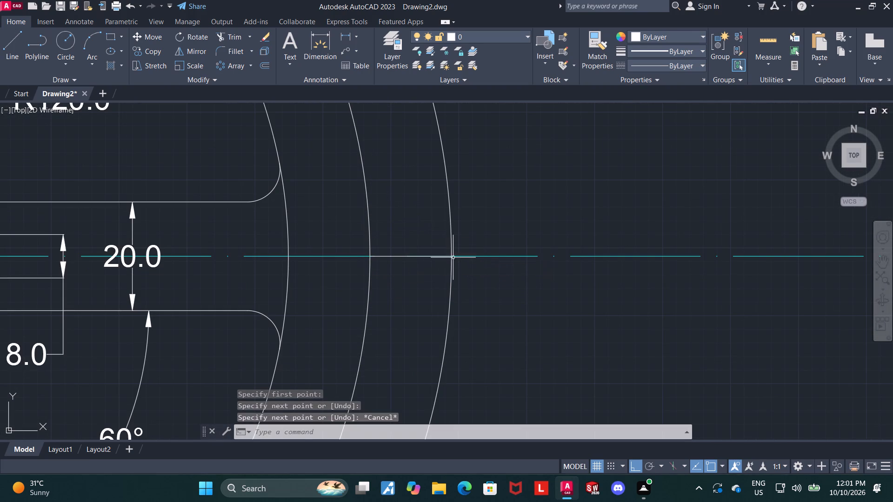
key("Escape")
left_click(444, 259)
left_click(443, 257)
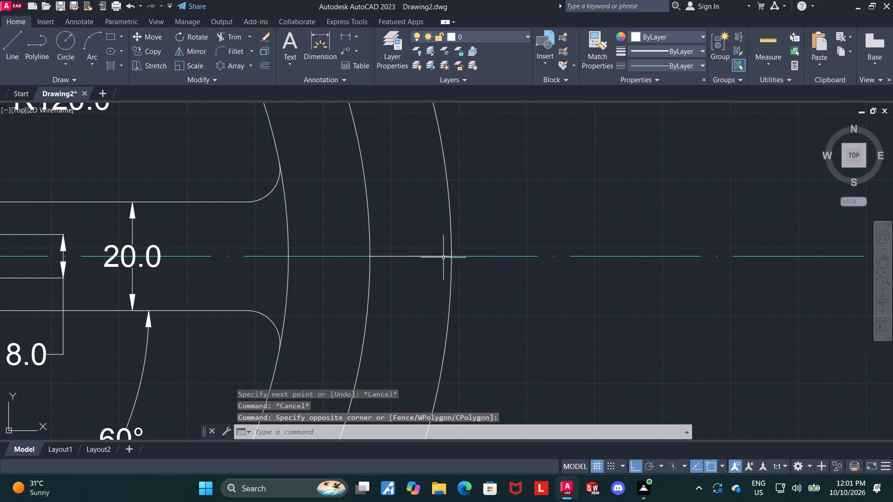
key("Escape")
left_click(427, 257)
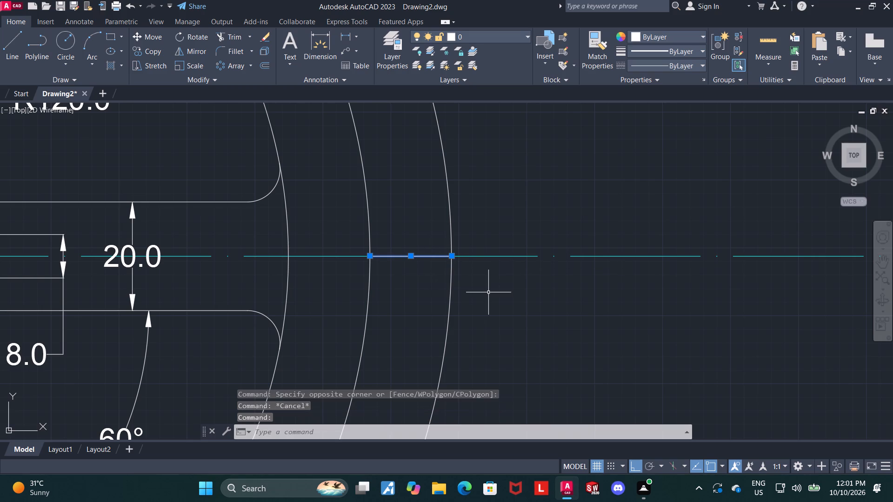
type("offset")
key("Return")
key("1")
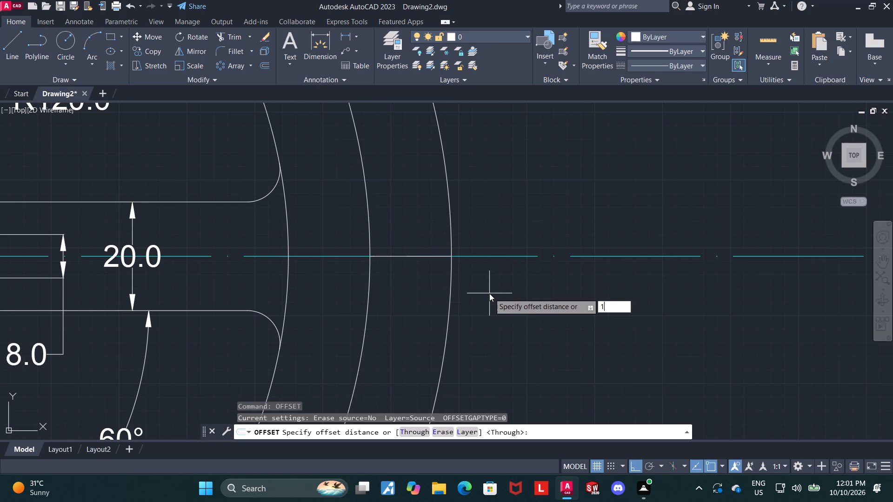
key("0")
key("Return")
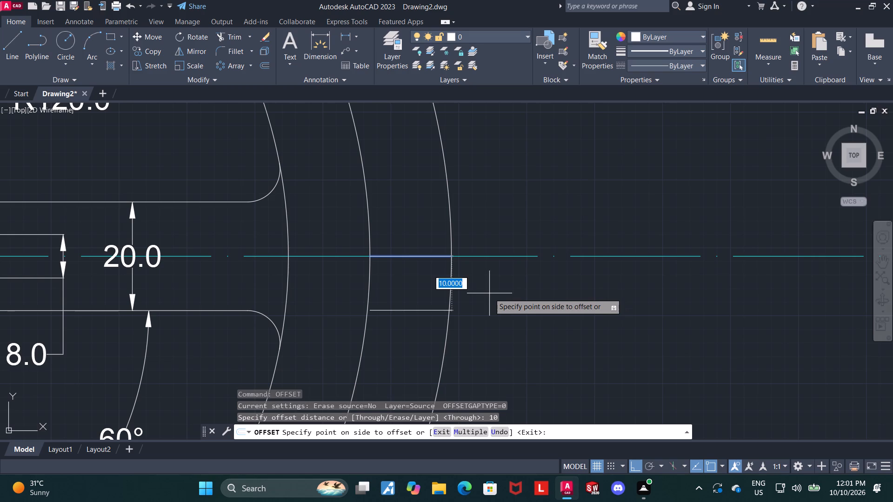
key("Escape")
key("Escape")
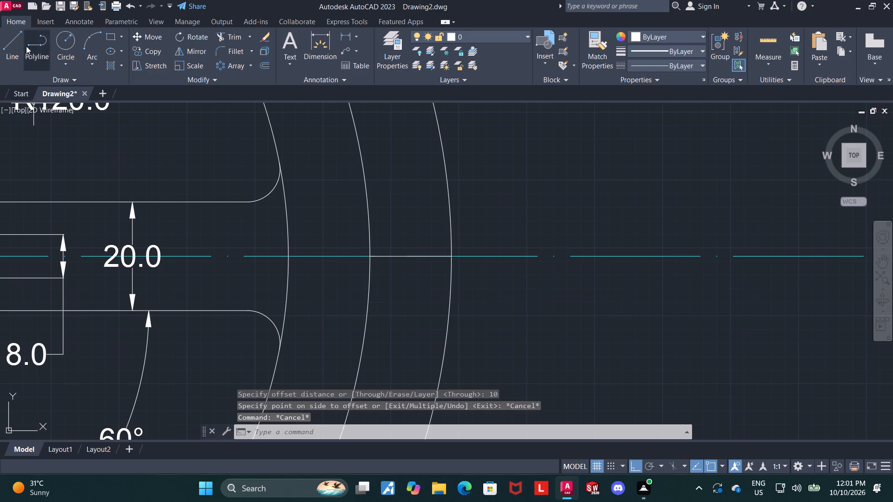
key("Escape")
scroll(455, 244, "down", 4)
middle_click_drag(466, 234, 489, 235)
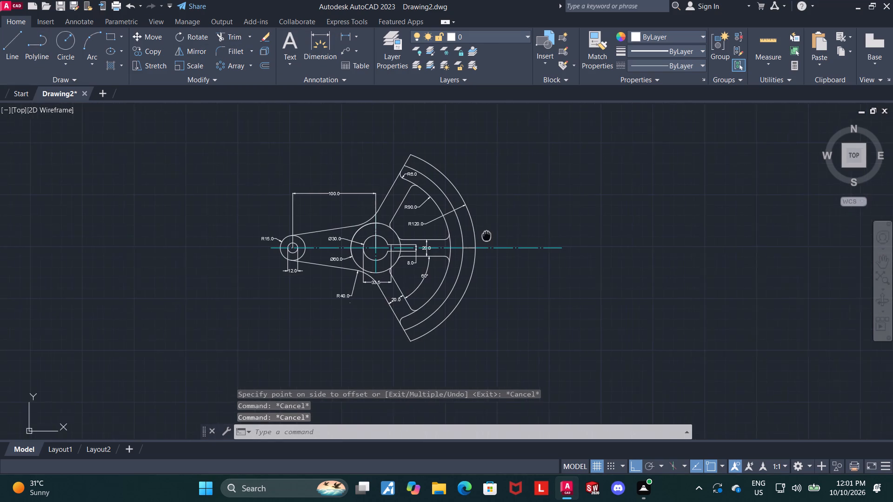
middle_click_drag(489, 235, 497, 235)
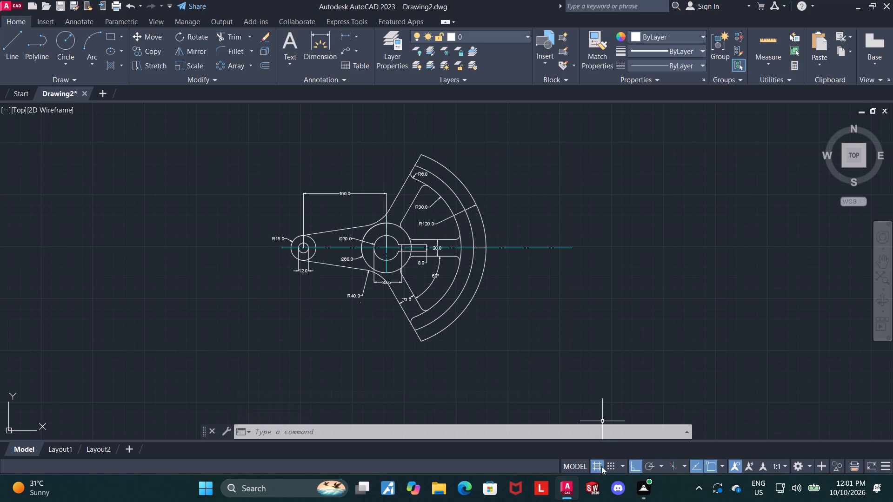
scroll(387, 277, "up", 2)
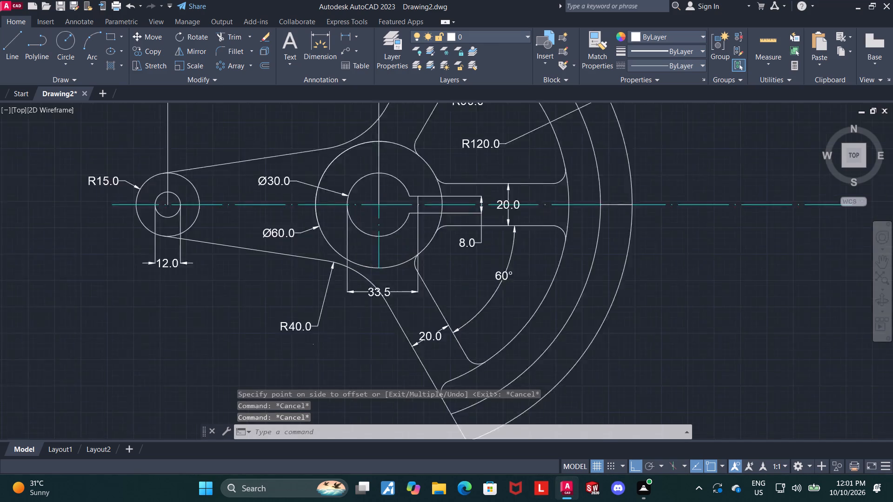
Examine the whole part, checking the R90, radius 105 and R120 rim arcs and the spokes.
scroll(393, 275, "up", 1)
scroll(549, 312, "down", 1)
middle_click_drag(669, 335, 535, 264)
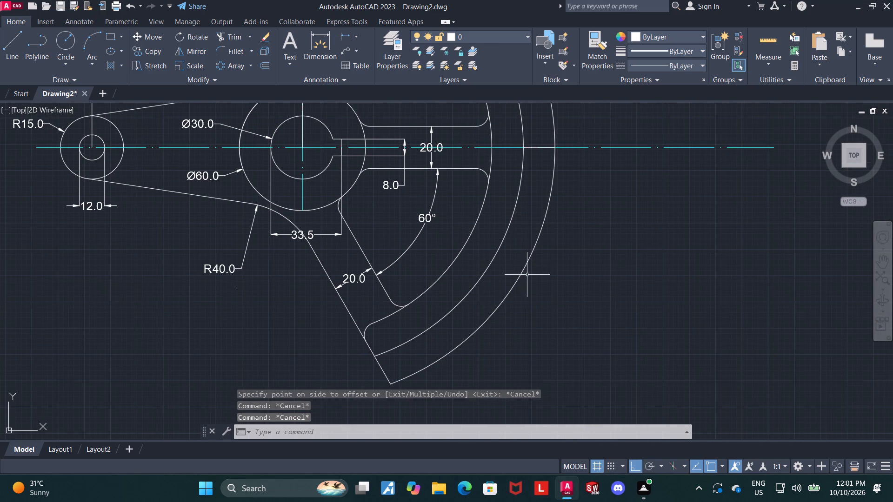
middle_click_drag(540, 244, 550, 258)
scroll(470, 217, "down", 1)
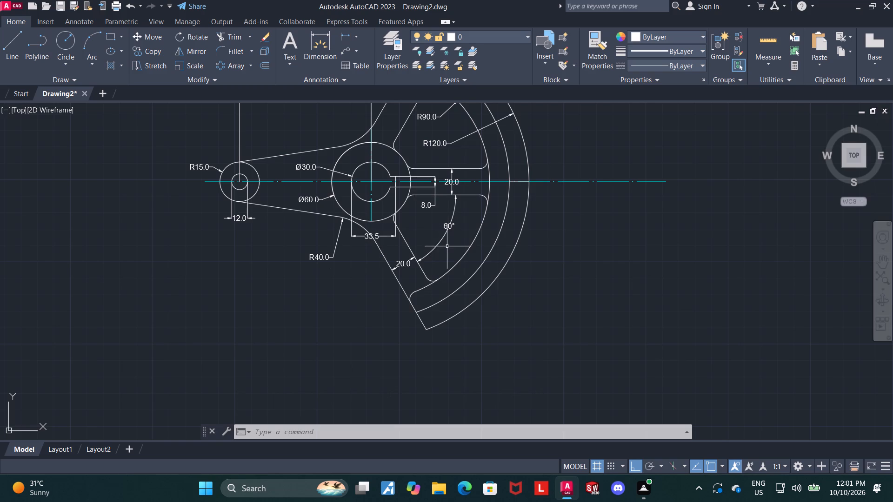
scroll(413, 273, "up", 1)
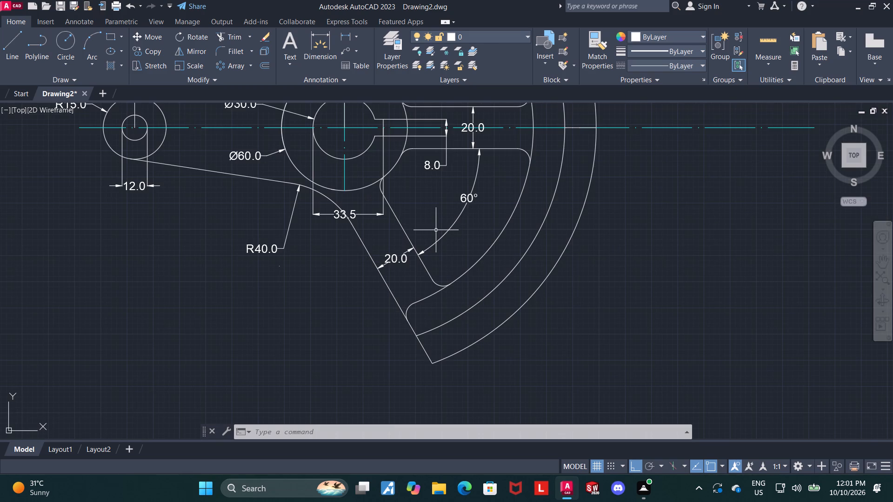
scroll(450, 228, "down", 2)
middle_click_drag(550, 251, 553, 282)
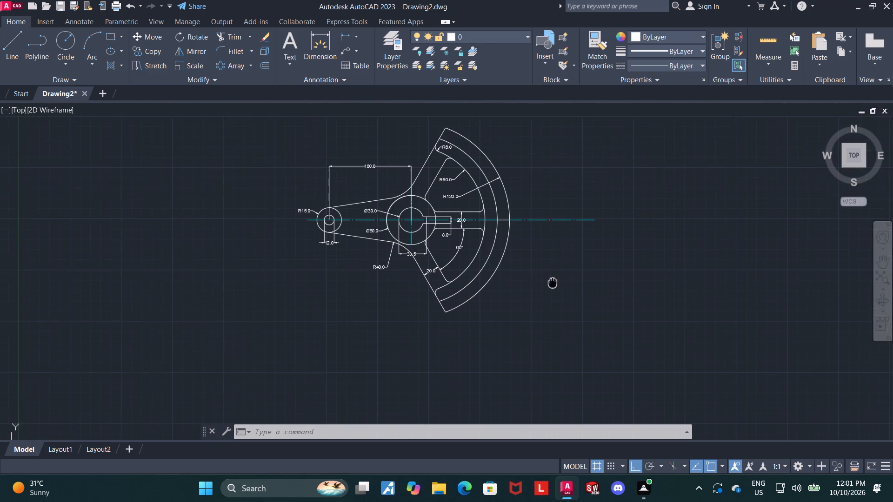
middle_click_drag(553, 282, 556, 324)
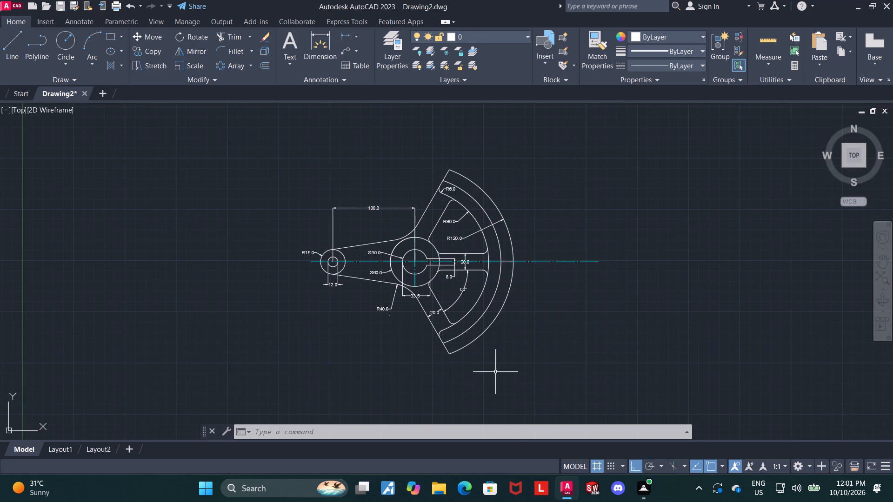
scroll(665, 358, "up", 2)
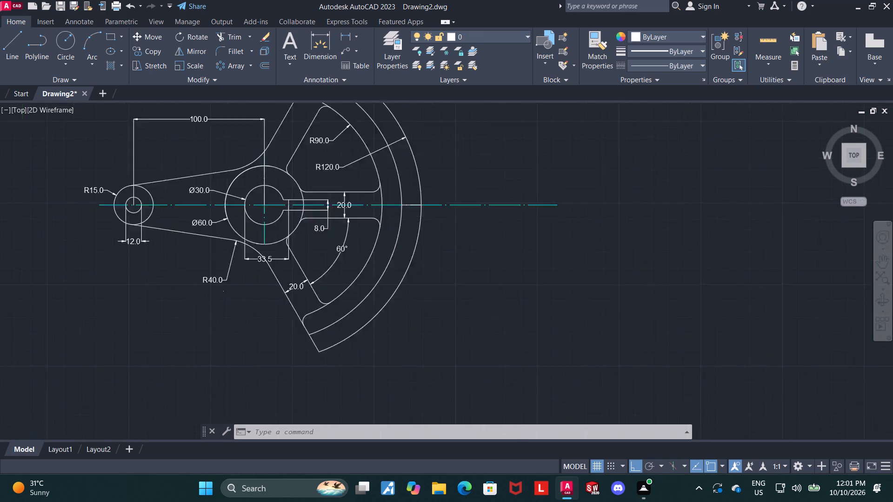
scroll(322, 257, "down", 4)
middle_click_drag(415, 271, 617, 337)
scroll(596, 315, "up", 2)
middle_click_drag(596, 290, 814, 258)
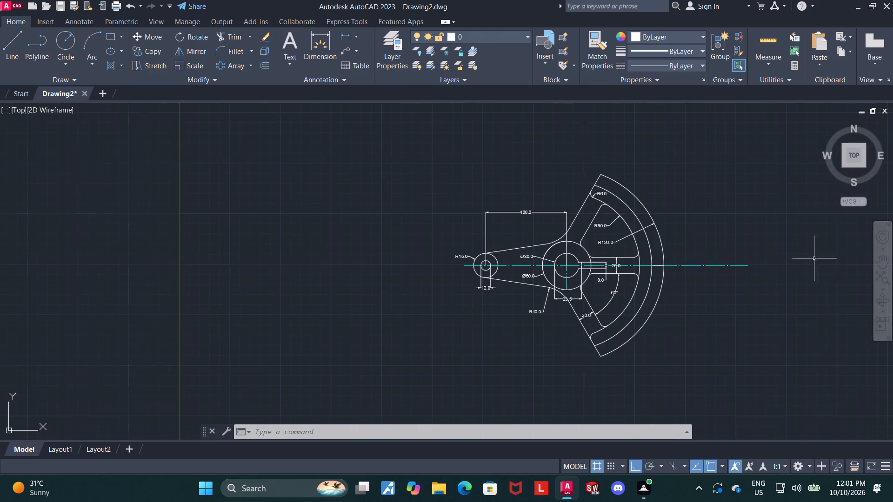
scroll(746, 281, "up", 1)
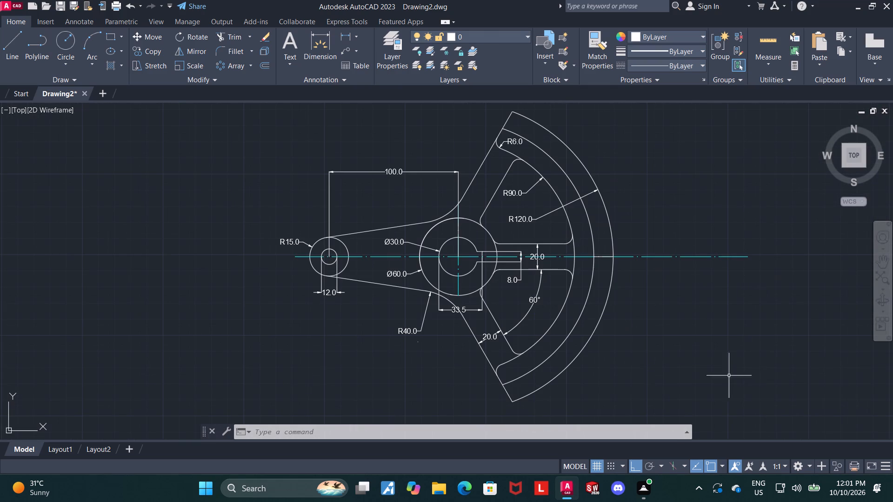
scroll(694, 357, "down", 1)
middle_click_drag(689, 359, 583, 337)
middle_click_drag(514, 273, 516, 243)
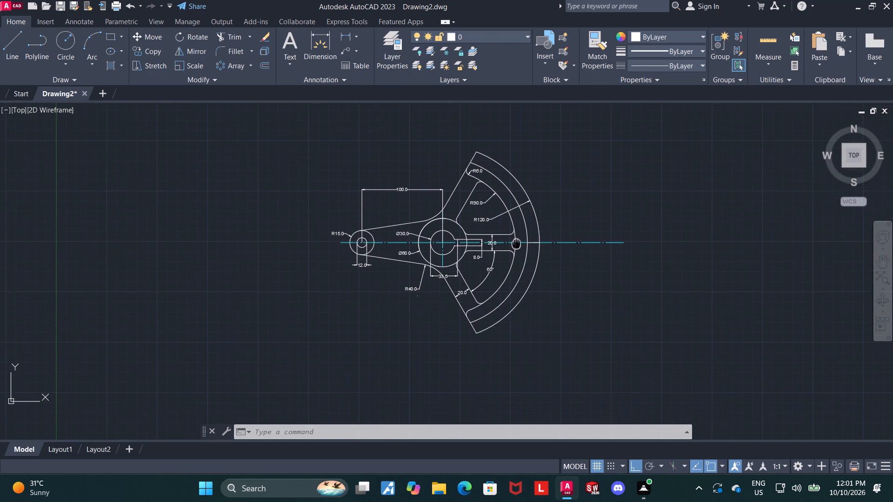
middle_click_drag(516, 243, 541, 277)
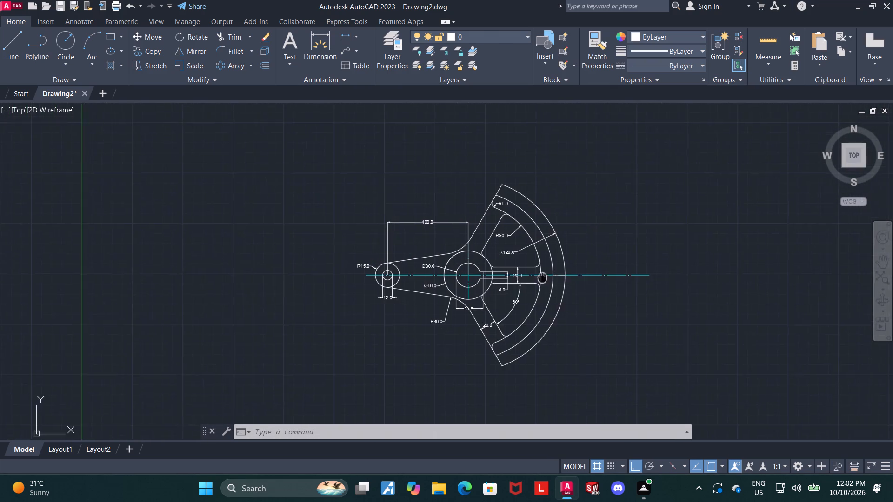
middle_click_drag(541, 277, 518, 259)
scroll(558, 277, "up", 1)
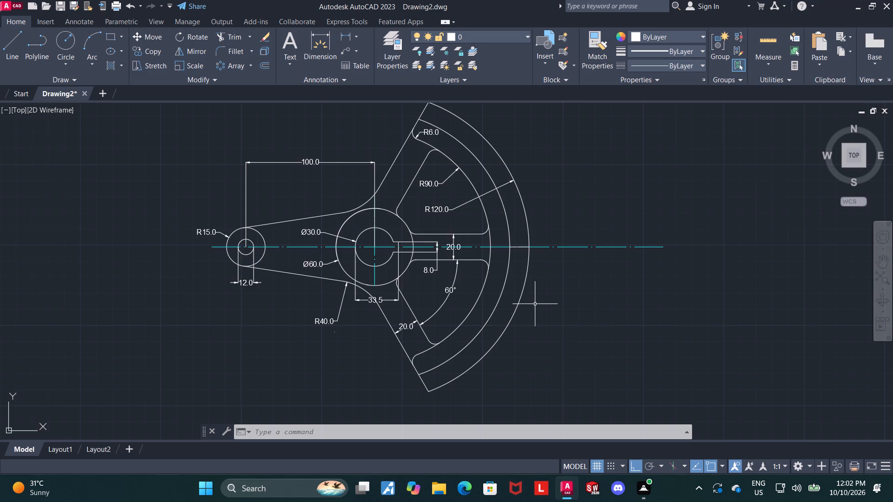
scroll(534, 305, "down", 1)
middle_click_drag(532, 322, 523, 274)
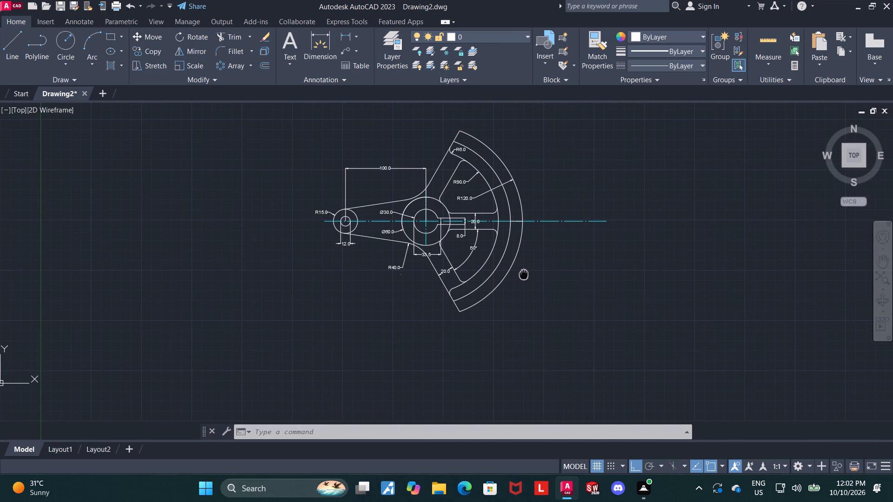
middle_click_drag(523, 274, 523, 273)
scroll(482, 288, "up", 2)
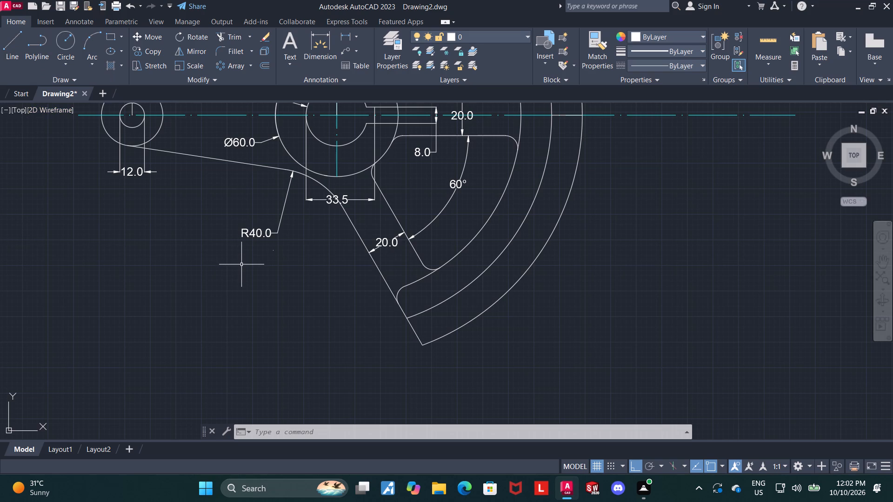
Undo the radius 105 rim arc work, the rim slot fillets and the R6.0 dimension, leaving only the R90 and R120 rim arcs.
key("ctrl+z")
key("ctrl+z")
key("ctrl+z")
key("ctrl+z")
key("ctrl+z")
key("ctrl+z")
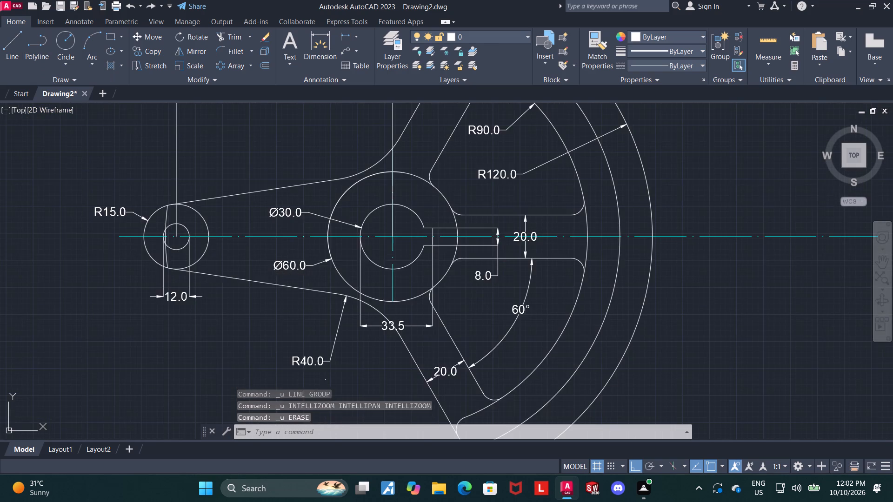
key("ctrl+z")
key("ctrl+z")
key("ctrl+z")
key("ctrl+z")
key("ctrl+z")
key("ctrl+z")
key("ctrl+z")
key("ctrl+z")
key("ctrl+z")
key("ctrl+z")
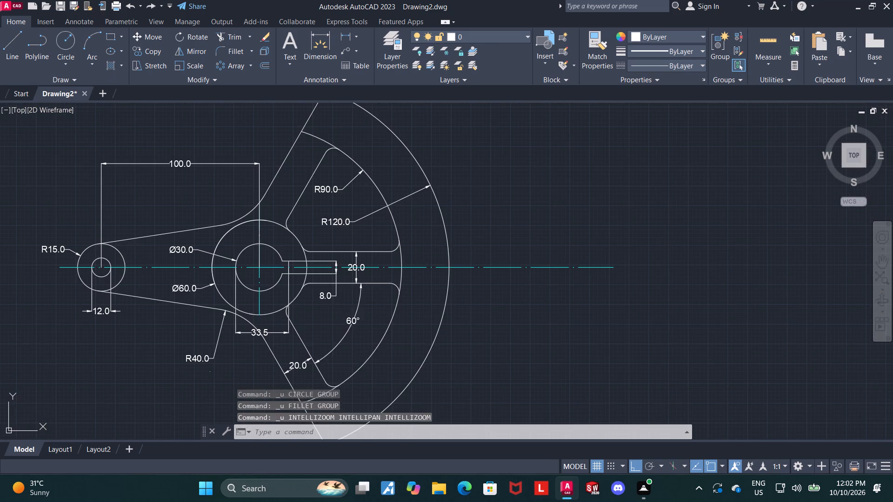
Undo the R90 and R120 dimensions, the moved 8.0 keyway dimension and the mirrored upper spoke.
key("ctrl+z")
key("ctrl+z")
key("ctrl+z")
key("ctrl+z")
key("ctrl+z")
key("ctrl+z")
key("ctrl+z")
key("ctrl+z")
key("ctrl+z")
key("ctrl+z")
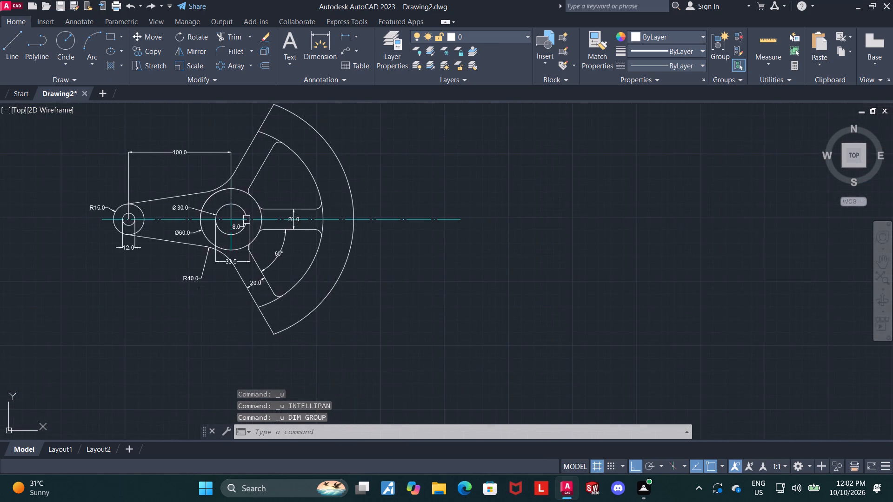
key("ctrl+z")
key("ctrl+z")
key("ctrl+z")
key("ctrl+z")
key("ctrl+z")
key("ctrl+z")
key("ctrl+z")
key("ctrl+z")
key("ctrl+z")
key("ctrl+z")
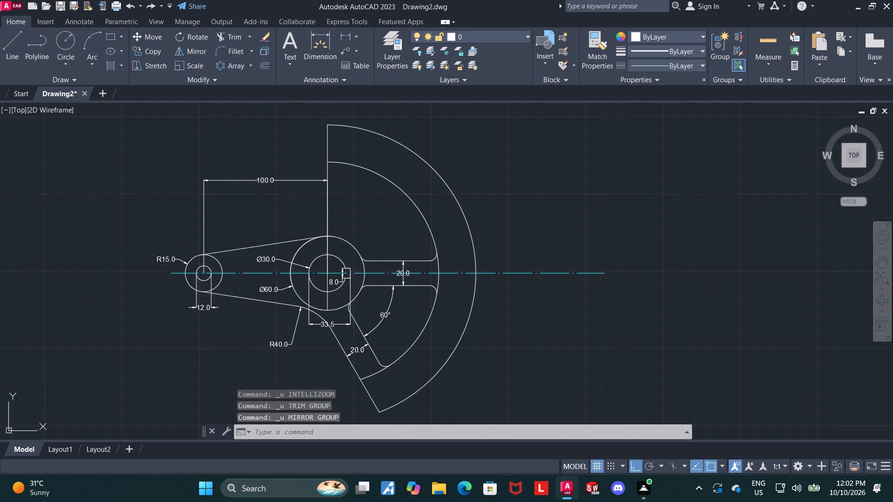
Undo the 100.0, R15, R40, Ø30, Ø60 and 12.0 dimensions and the trims that shaped the R40 arc beside the lower spoke.
key("ctrl+z")
key("ctrl+z")
key("ctrl+z")
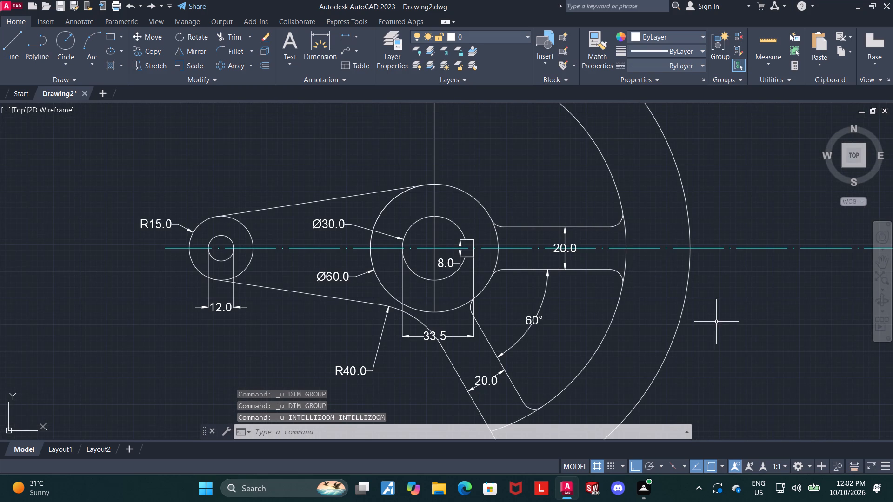
key("ctrl+z")
key("ctrl+z")
key("ctrl+z")
key("ctrl+z")
key("ctrl+z")
key("ctrl+z")
key("ctrl+z")
key("ctrl+z")
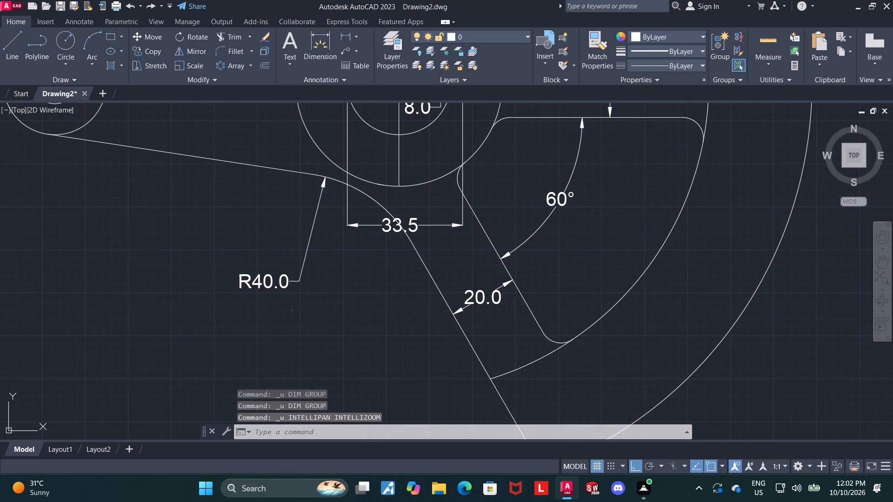
key("ctrl+z")
key("ctrl+z")
key("ctrl+z")
key("ctrl+z")
key("ctrl+z")
key("ctrl+z")
key("ctrl+z")
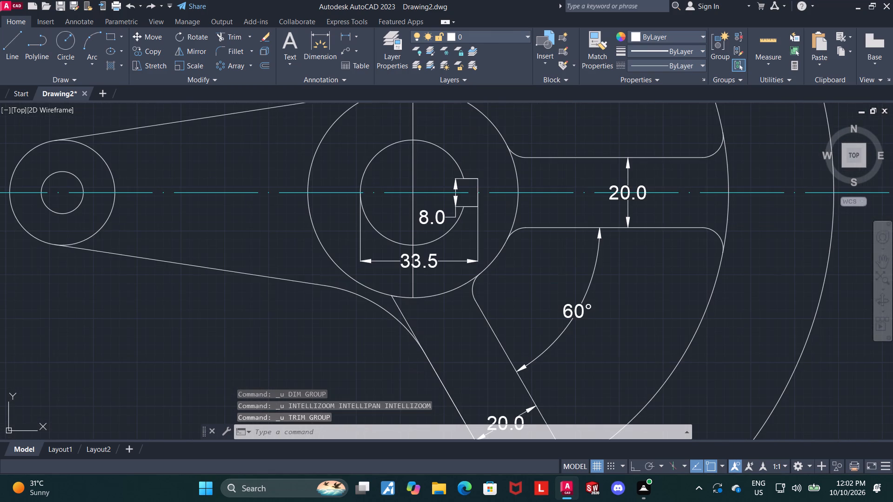
key("ctrl+z")
key("ctrl+z")
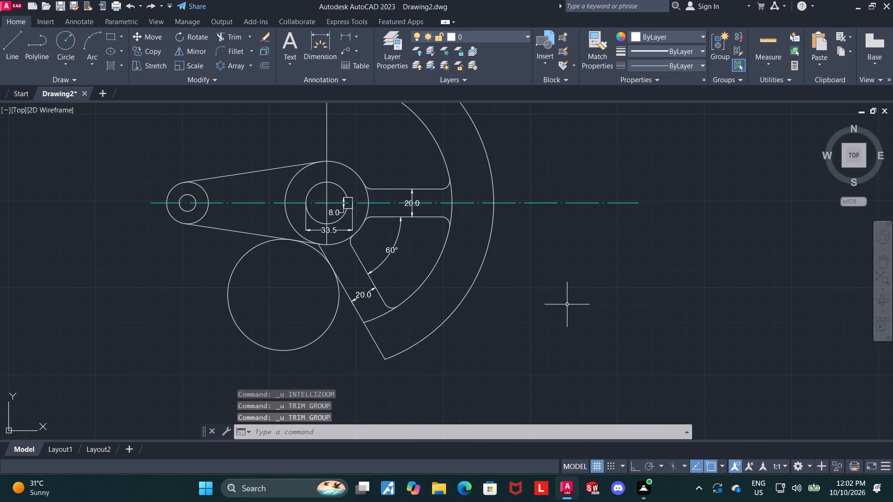
Undo the R40 circle, the lower spoke's corner rounding, its 60° and 20.0 dimensions, and its angled lines.
key("ctrl+z")
key("ctrl+z")
key("ctrl+z")
key("ctrl+z")
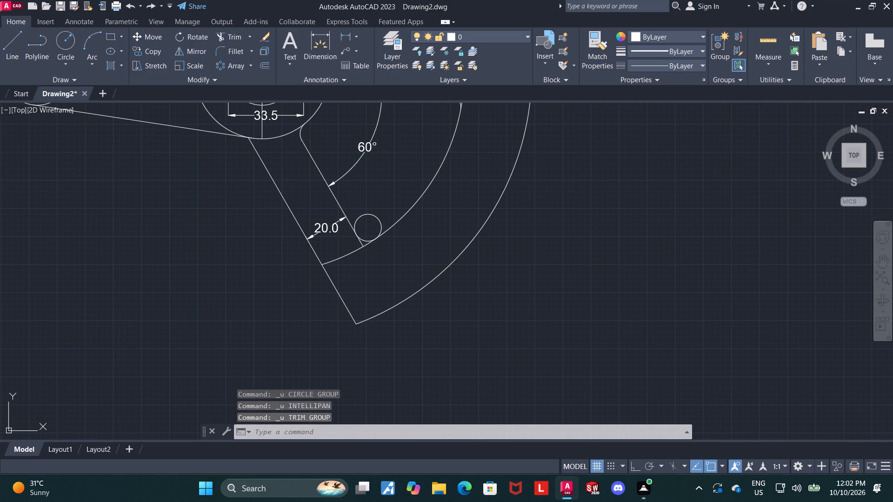
key("ctrl+z")
key("ctrl+z")
key("ctrl+z")
key("ctrl+z")
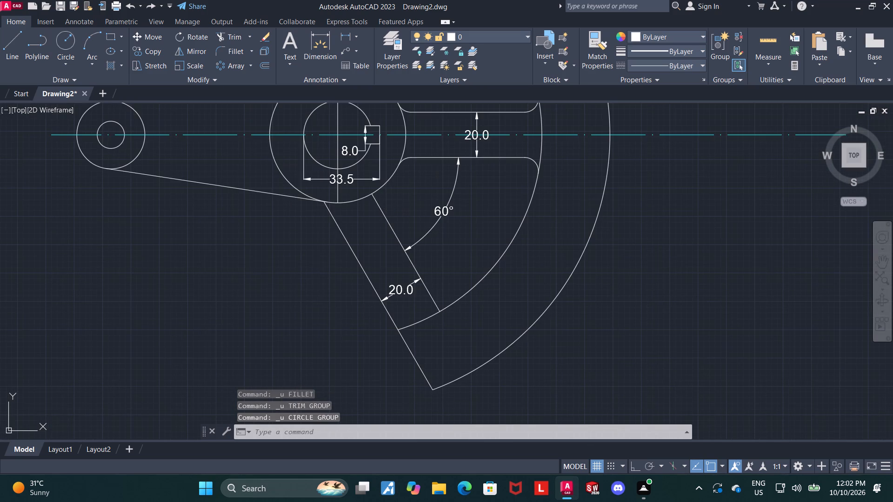
key("ctrl+z")
key("ctrl+z")
key("ctrl+z")
key("ctrl+z")
key("ctrl+z")
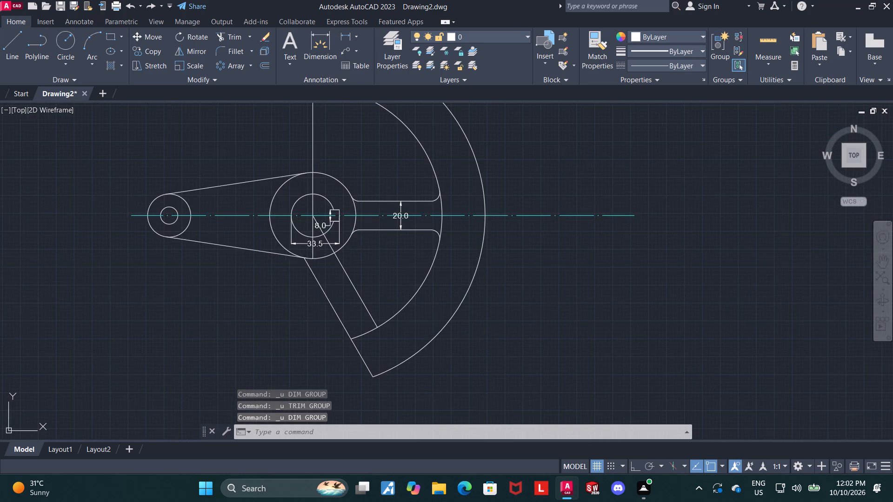
key("ctrl+z")
key("ctrl+z")
key("ctrl+z")
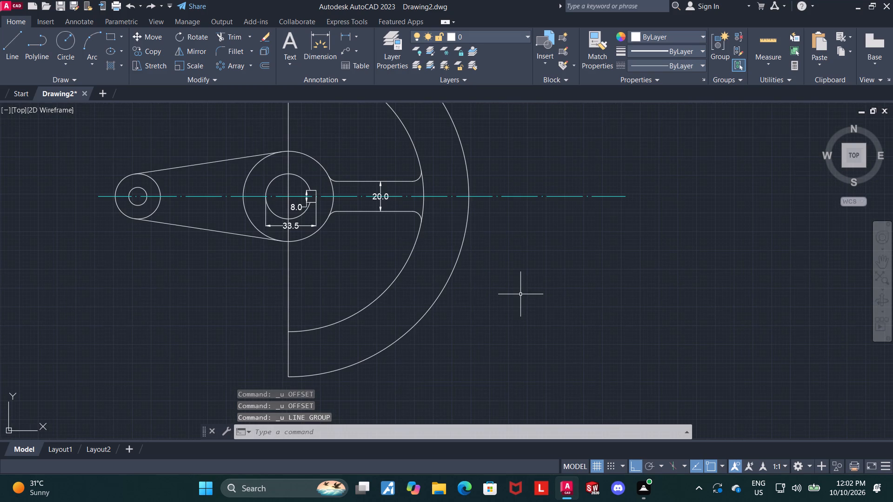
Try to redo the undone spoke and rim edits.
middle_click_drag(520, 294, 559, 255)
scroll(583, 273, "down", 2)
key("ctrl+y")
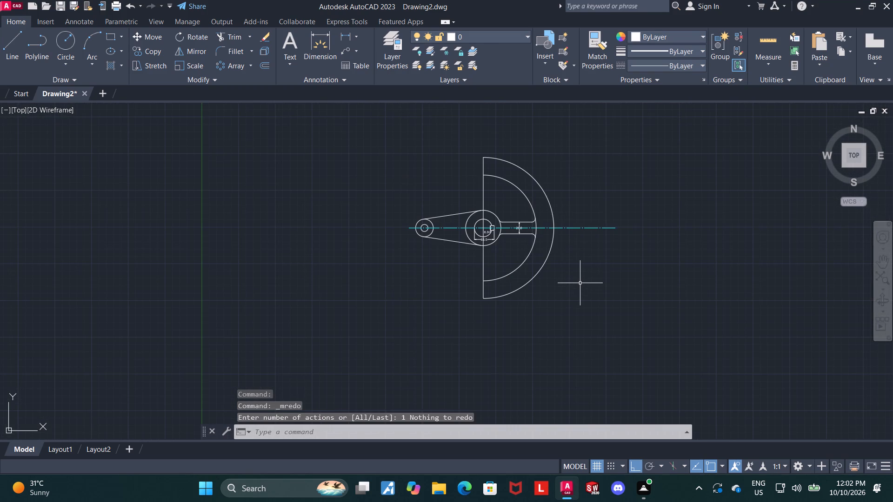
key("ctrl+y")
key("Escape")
Draw a line about 150 mm long from the hub centre, angled 60° below the horizontal centreline, with Ortho off.
scroll(553, 275, "down", 2)
scroll(546, 252, "up", 3)
middle_click(546, 252)
middle_click_drag(583, 320, 566, 255)
scroll(566, 255, "up", 1)
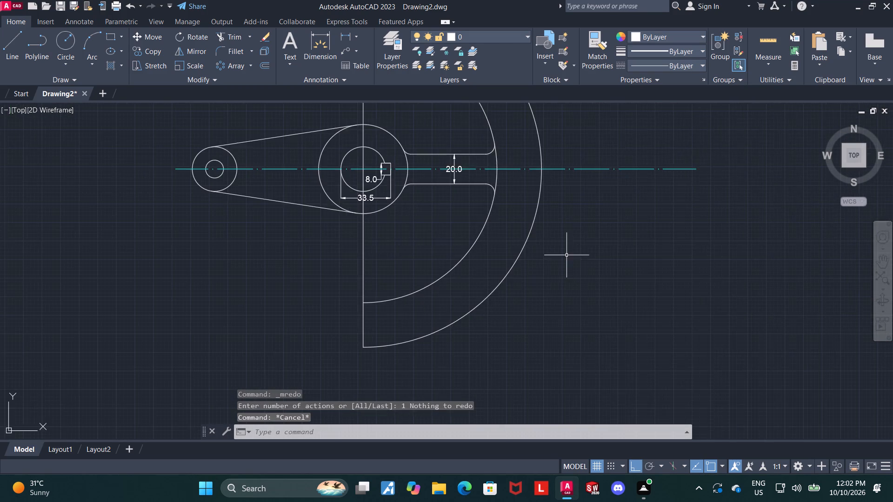
scroll(566, 255, "up", 1)
scroll(543, 256, "down", 1)
key("Escape")
left_click(8, 40)
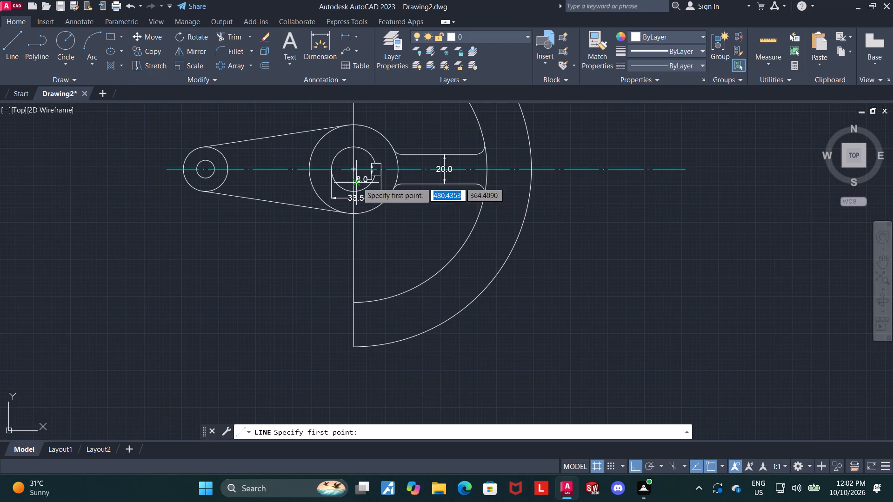
scroll(348, 175, "up", 4)
scroll(361, 135, "up", 2)
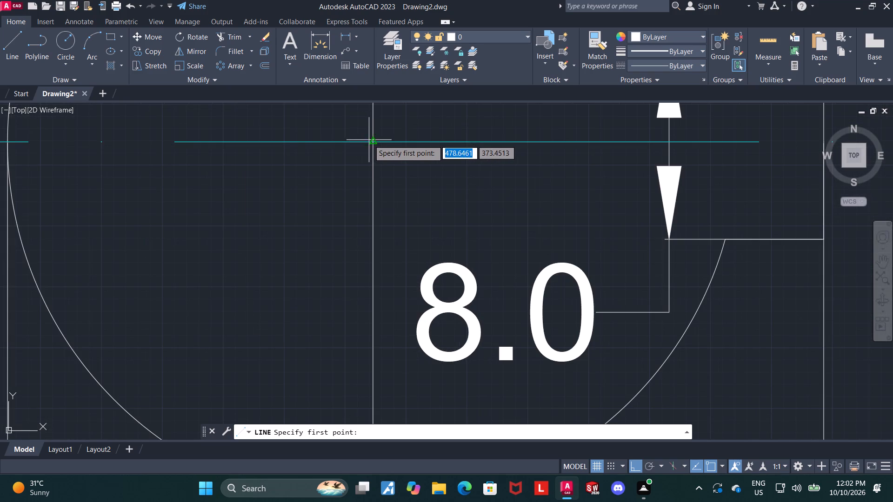
left_click(372, 141)
scroll(376, 147, "down", 6)
scroll(380, 152, "up", 5)
scroll(350, 129, "up", 4)
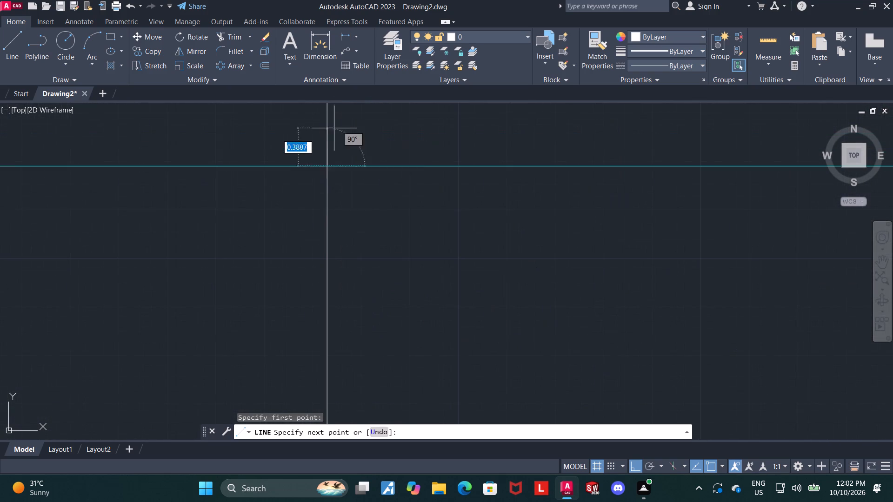
key("F8")
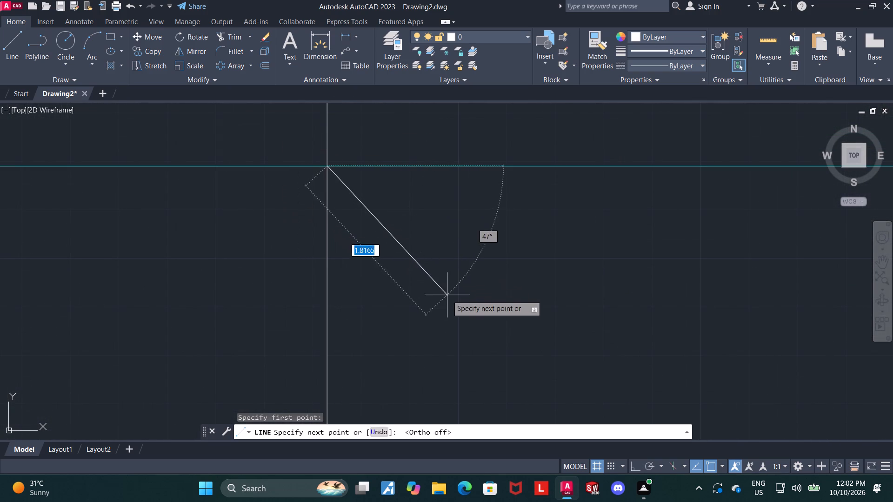
scroll(447, 295, "down", 6)
scroll(530, 301, "down", 5)
scroll(582, 356, "up", 2)
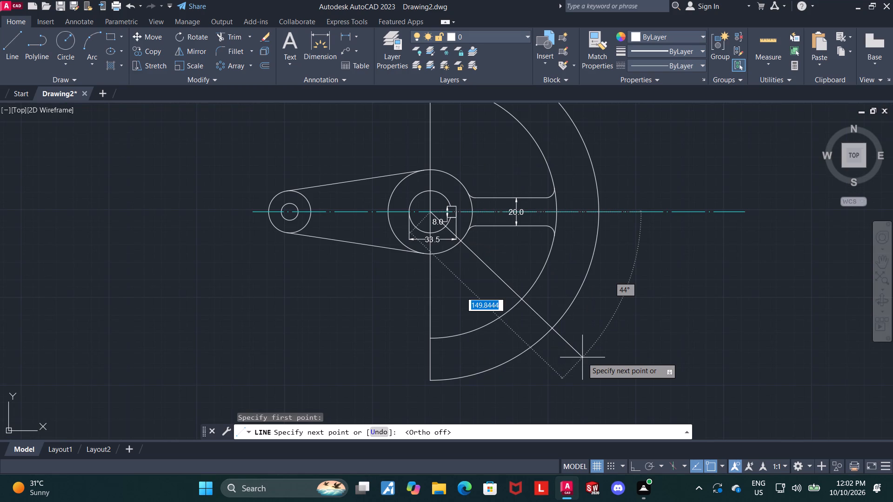
key("Tab")
type("60")
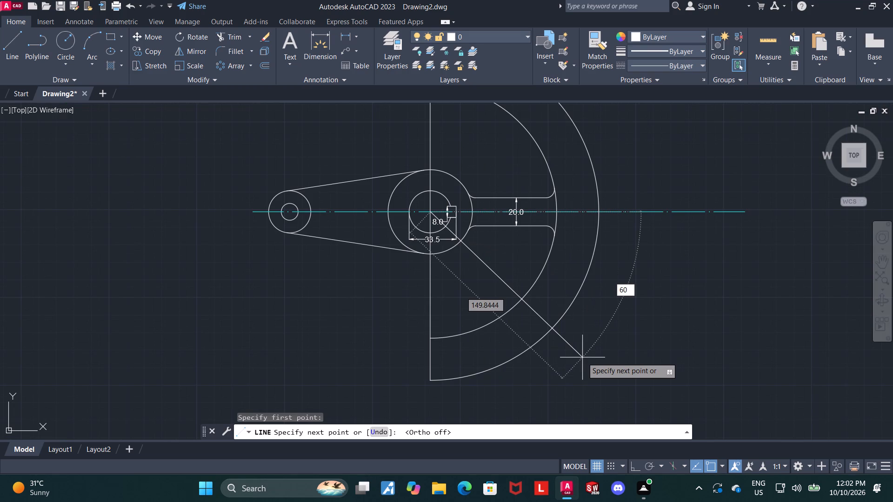
key("Return")
key("Escape")
key("Escape")
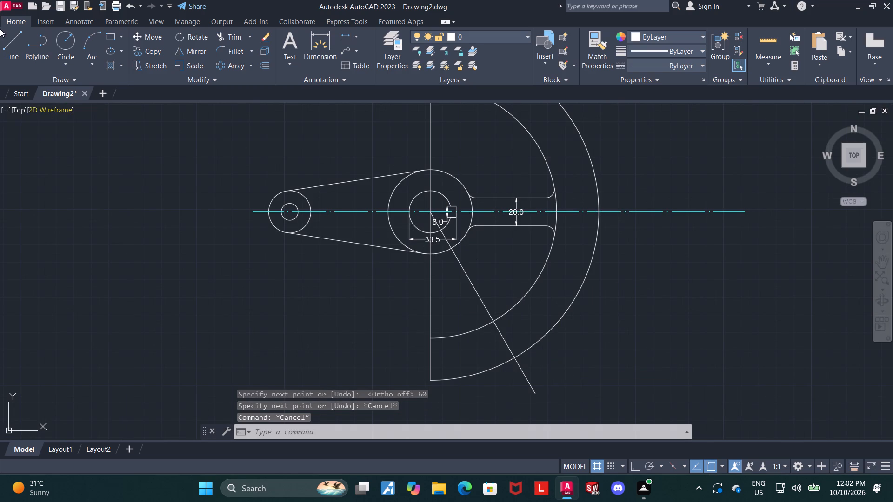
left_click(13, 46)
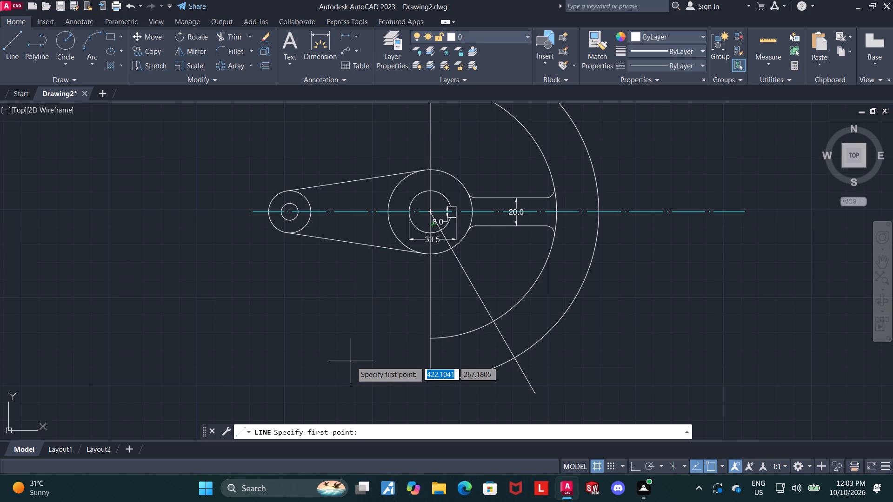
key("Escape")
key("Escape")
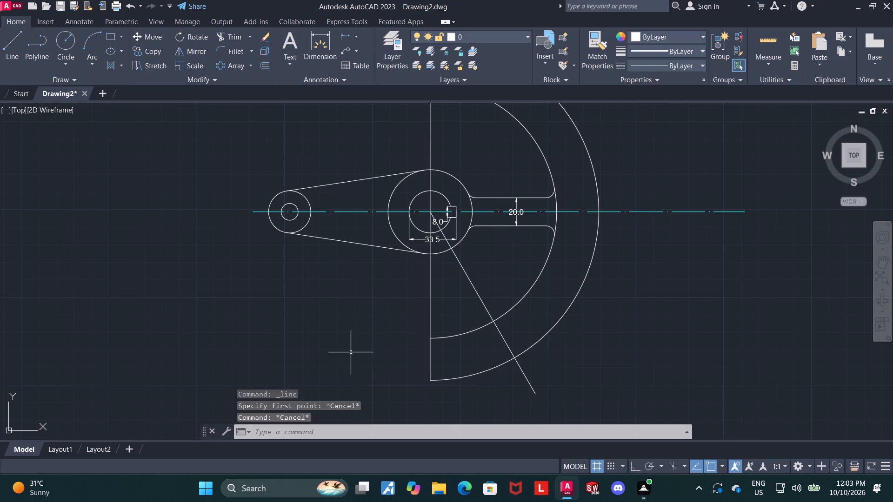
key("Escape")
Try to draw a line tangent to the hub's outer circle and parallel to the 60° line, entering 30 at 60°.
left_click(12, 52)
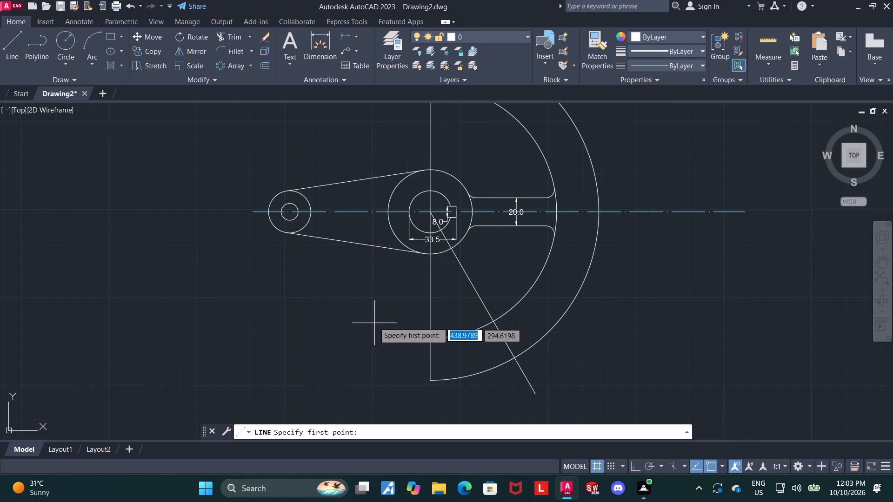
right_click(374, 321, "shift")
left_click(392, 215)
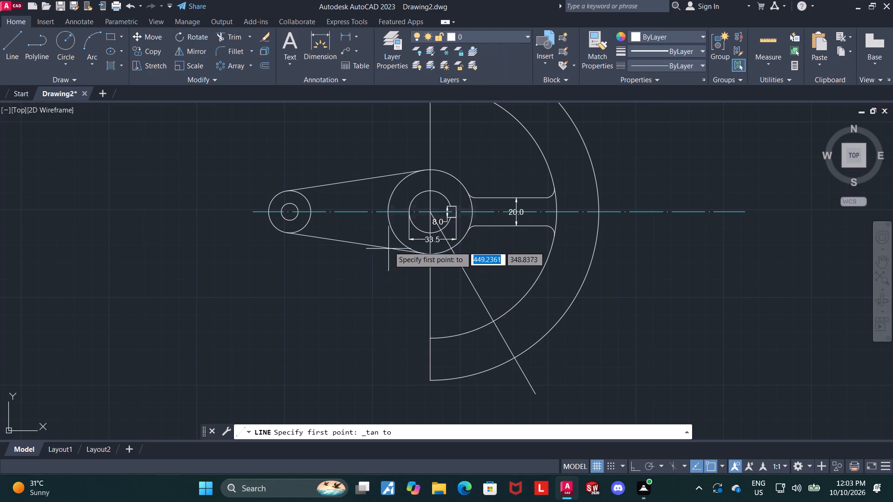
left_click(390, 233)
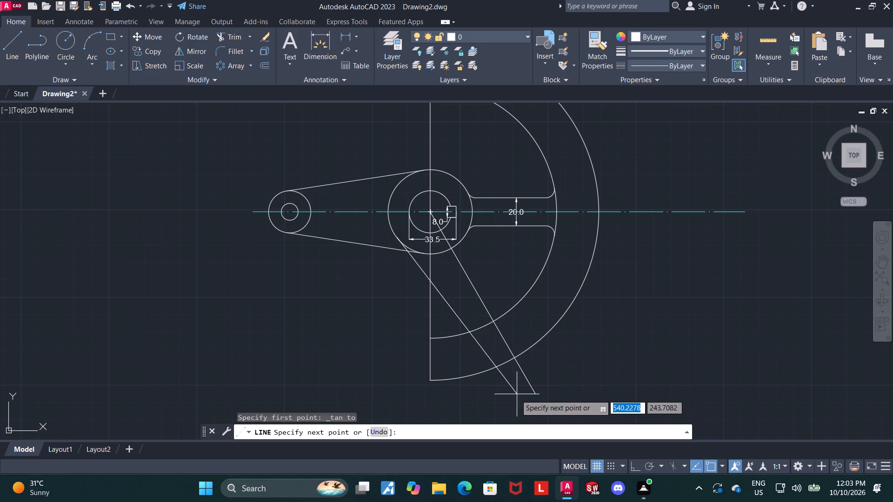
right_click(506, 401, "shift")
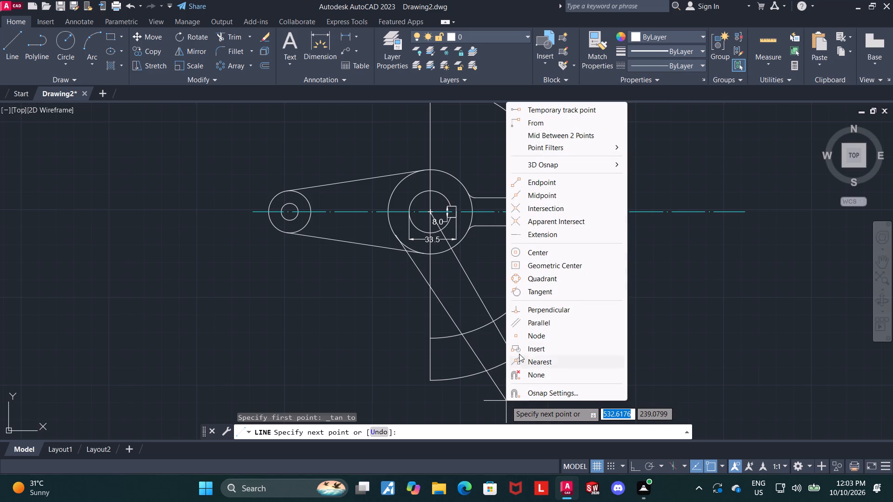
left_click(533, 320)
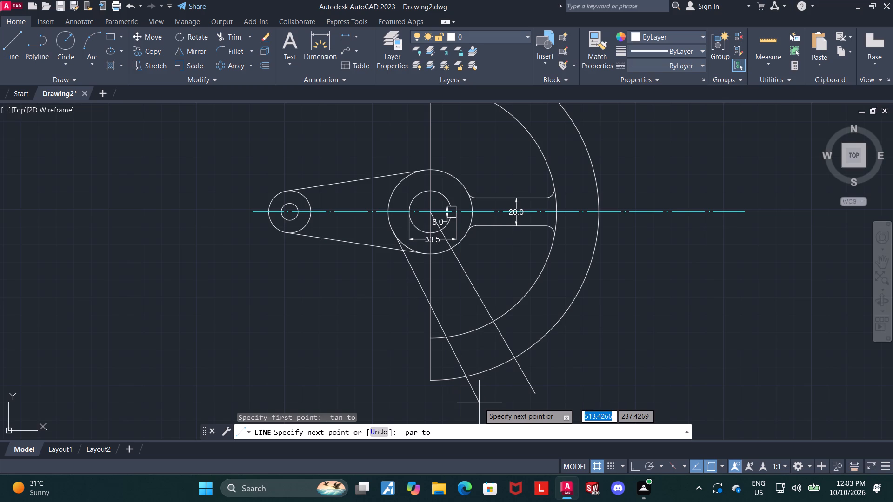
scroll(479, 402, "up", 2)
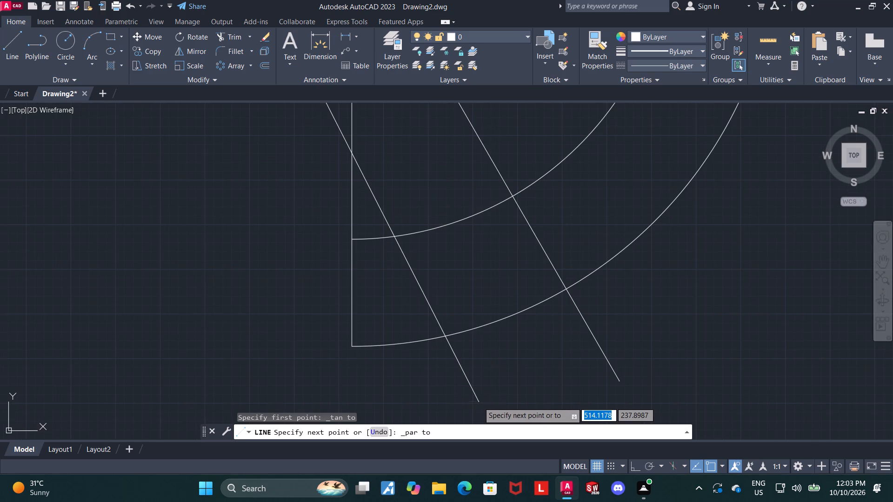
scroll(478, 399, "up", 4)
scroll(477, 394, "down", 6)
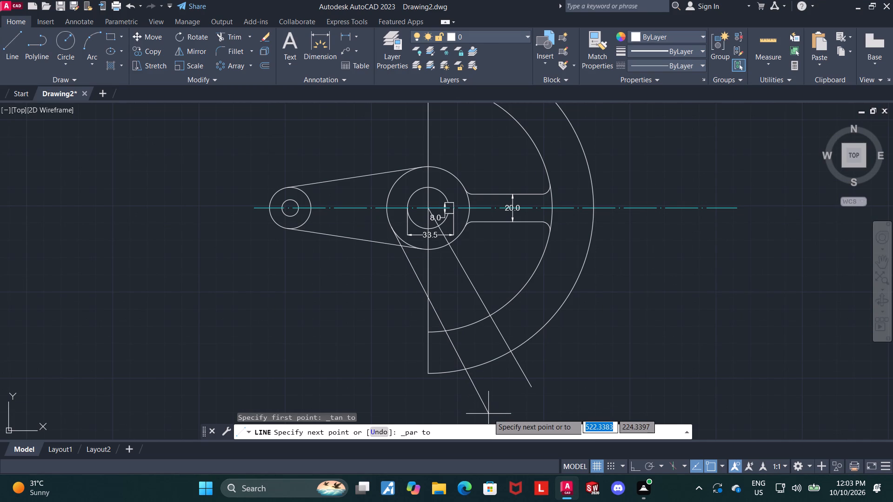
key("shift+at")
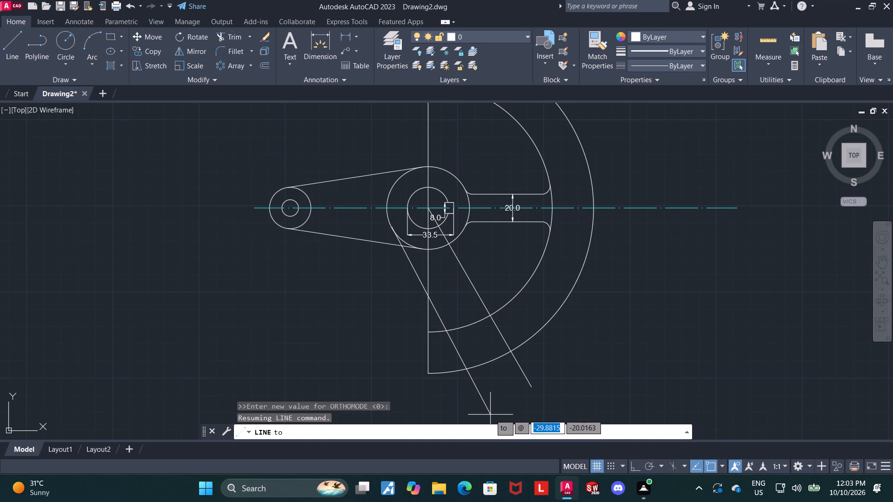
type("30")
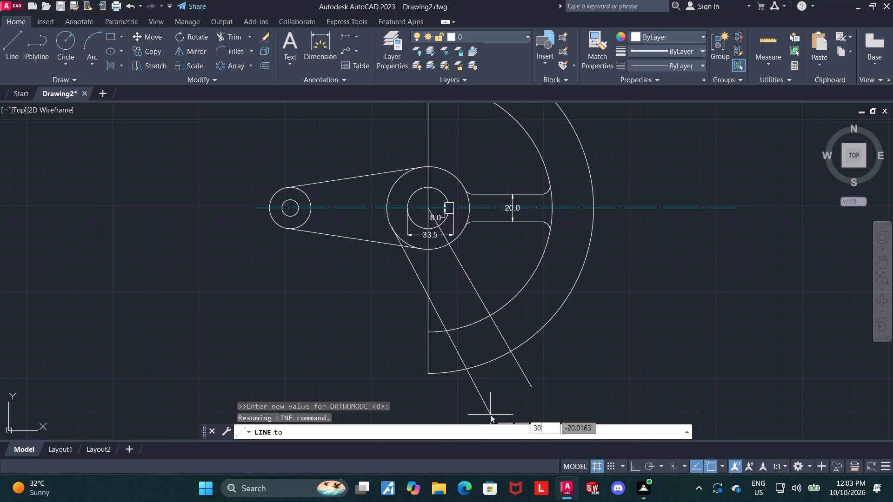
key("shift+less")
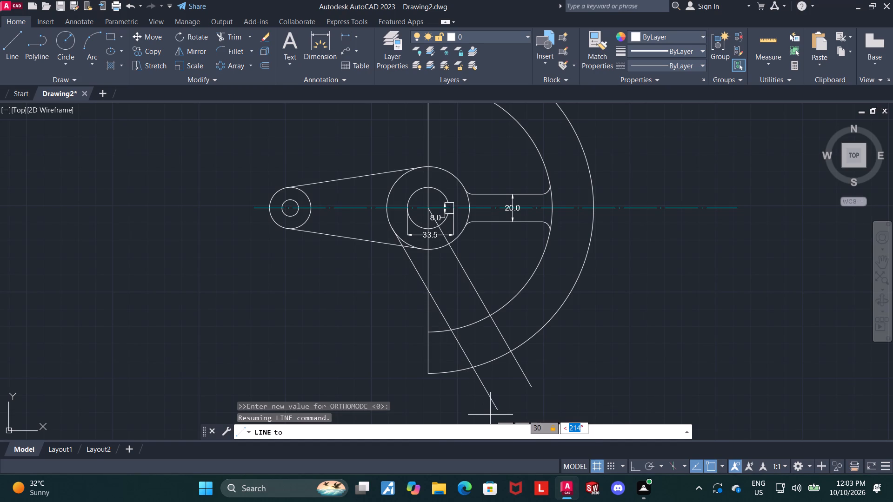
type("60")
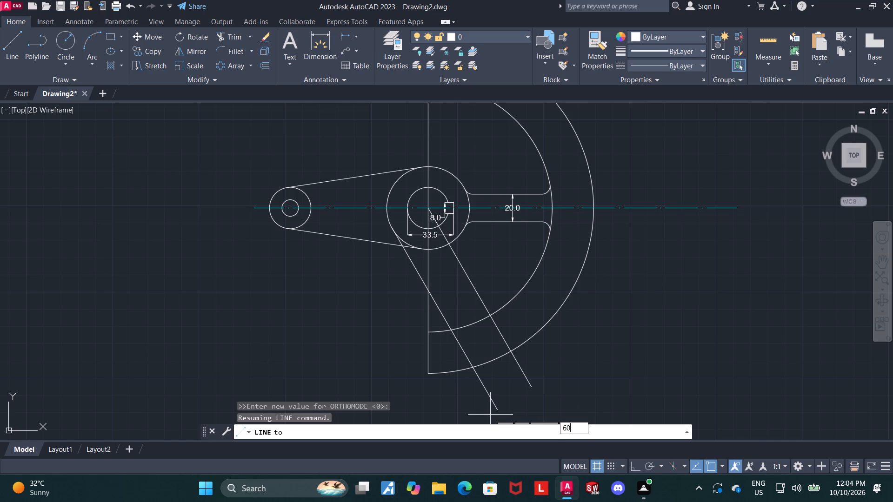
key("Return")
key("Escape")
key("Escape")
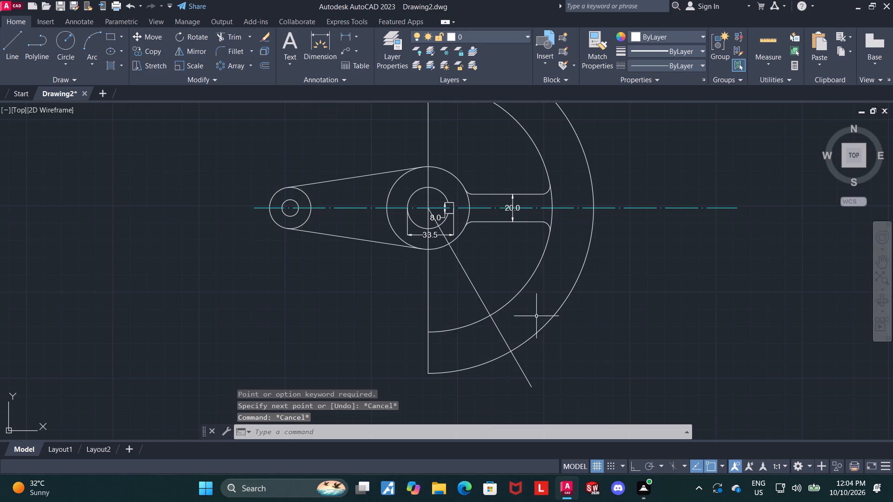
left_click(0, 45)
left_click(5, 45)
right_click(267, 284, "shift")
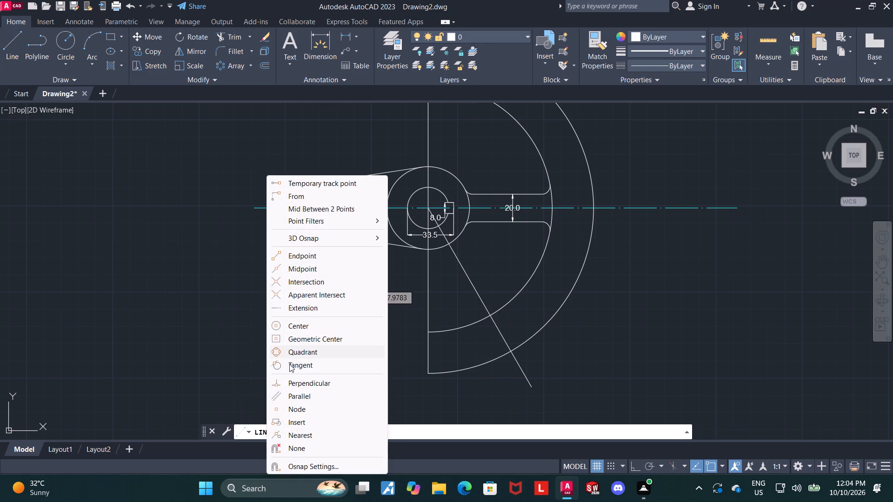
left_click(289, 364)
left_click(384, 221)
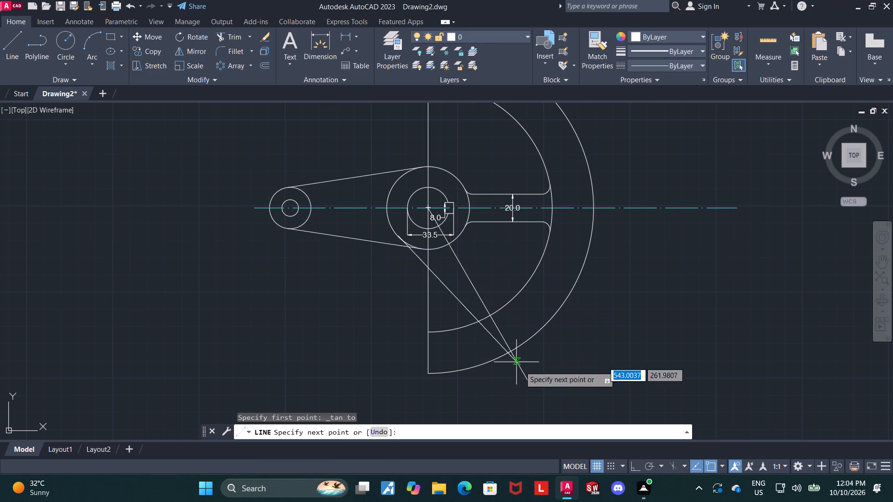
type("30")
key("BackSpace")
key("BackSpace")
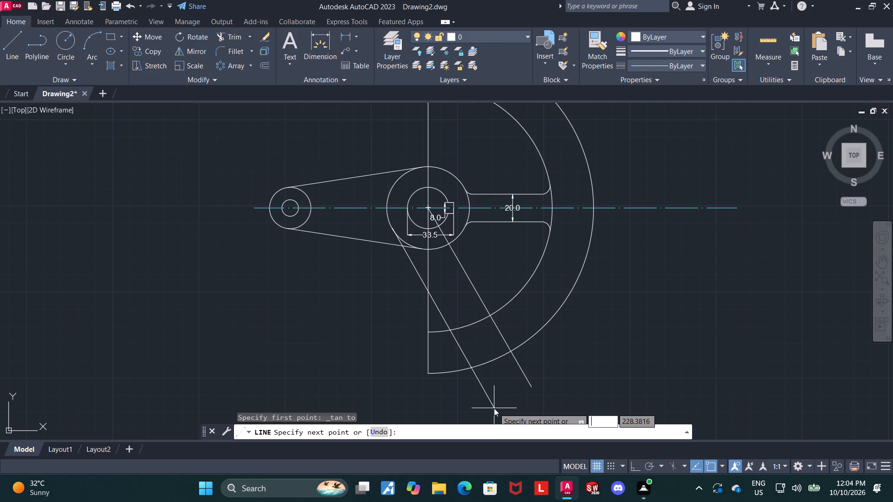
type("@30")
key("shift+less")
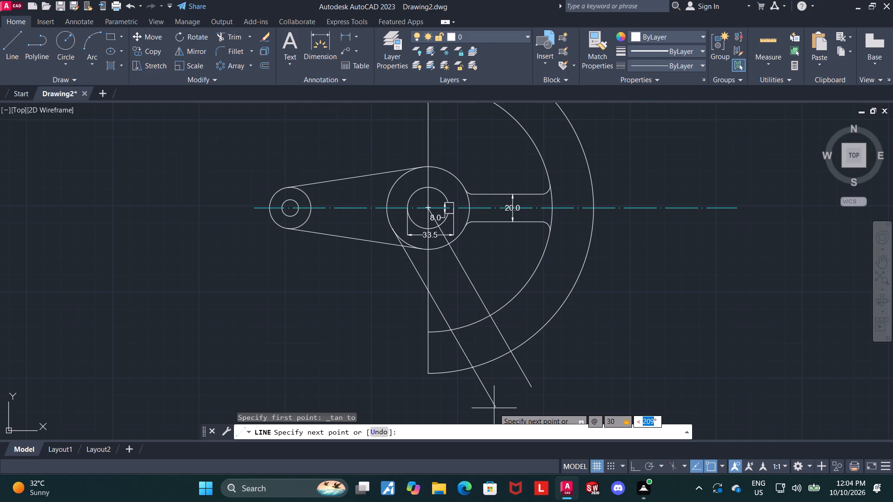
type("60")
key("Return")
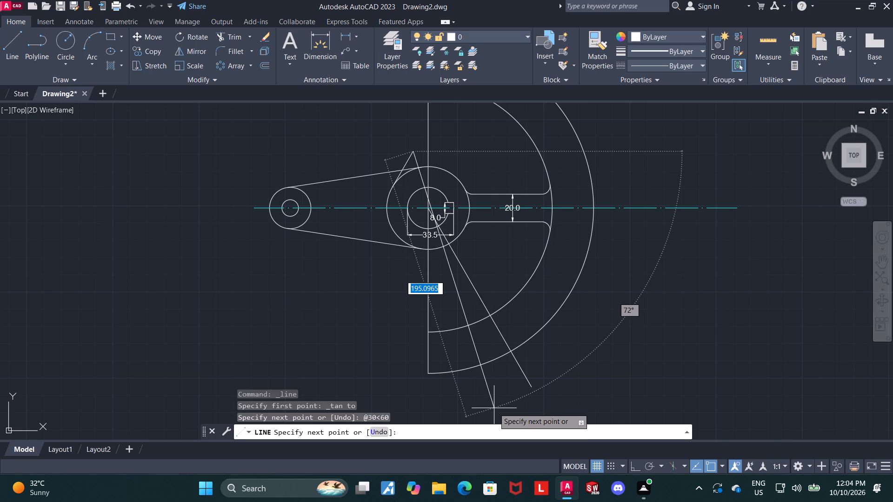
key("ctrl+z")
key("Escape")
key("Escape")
scroll(473, 365, "down", 2)
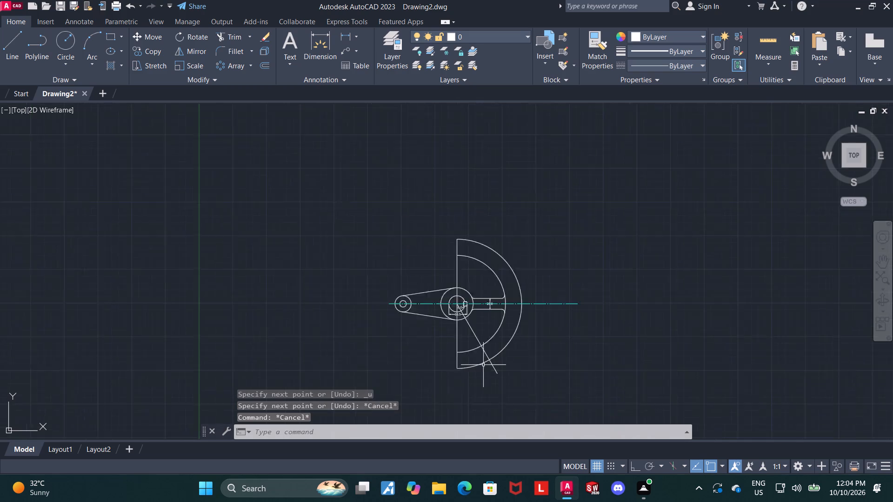
scroll(485, 365, "down", 1)
middle_click_drag(559, 360, 565, 319)
scroll(523, 343, "up", 3)
middle_click_drag(466, 338, 477, 343)
key("Escape")
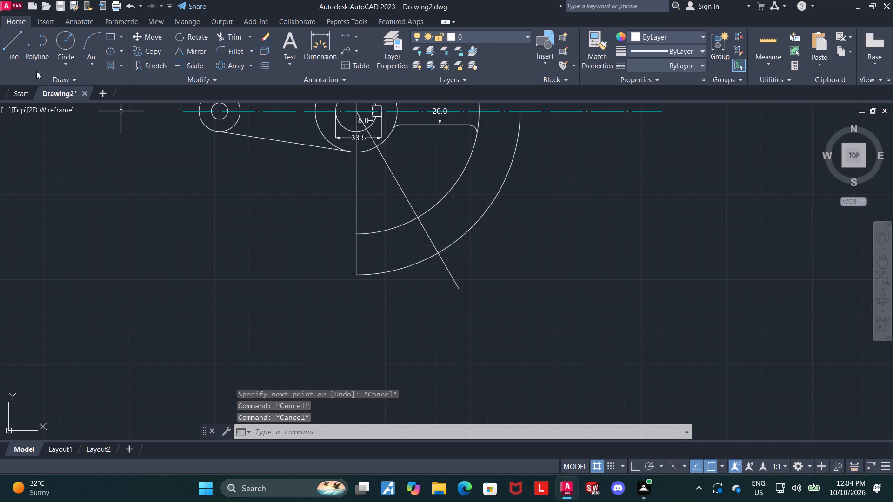
left_click(7, 52)
right_click(192, 178, "shift")
left_click(227, 362)
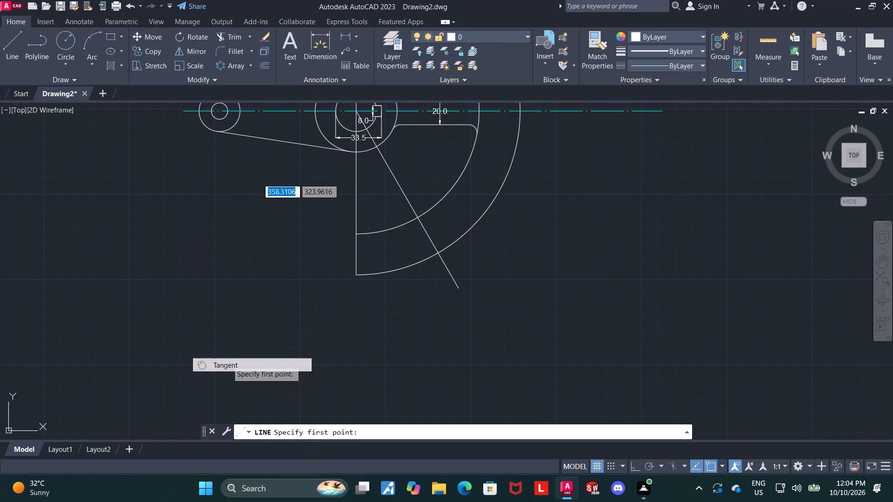
left_click(316, 132)
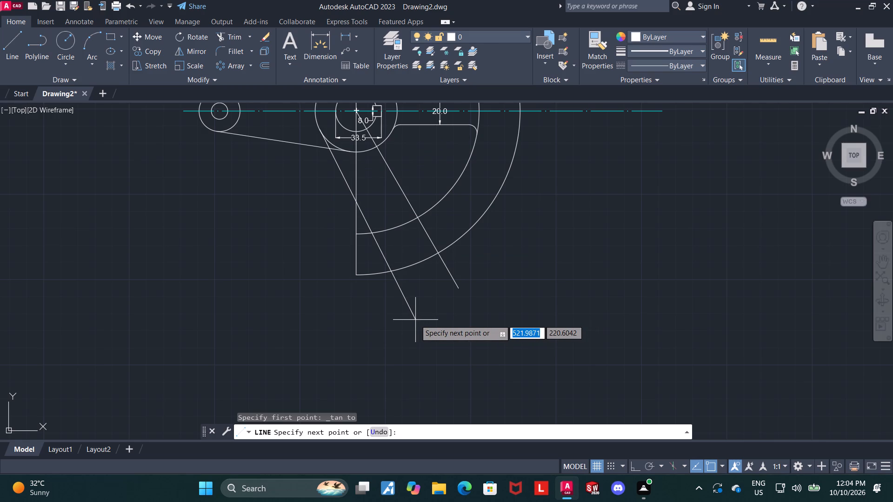
key("shift+at")
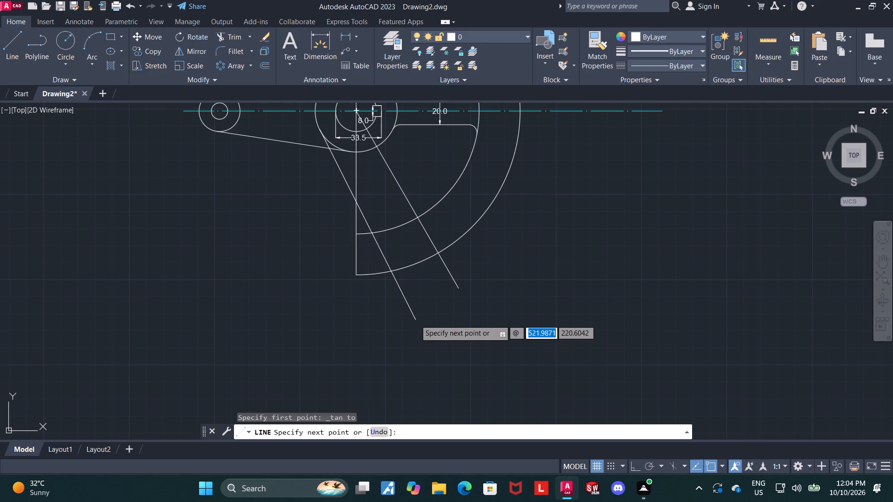
type("30")
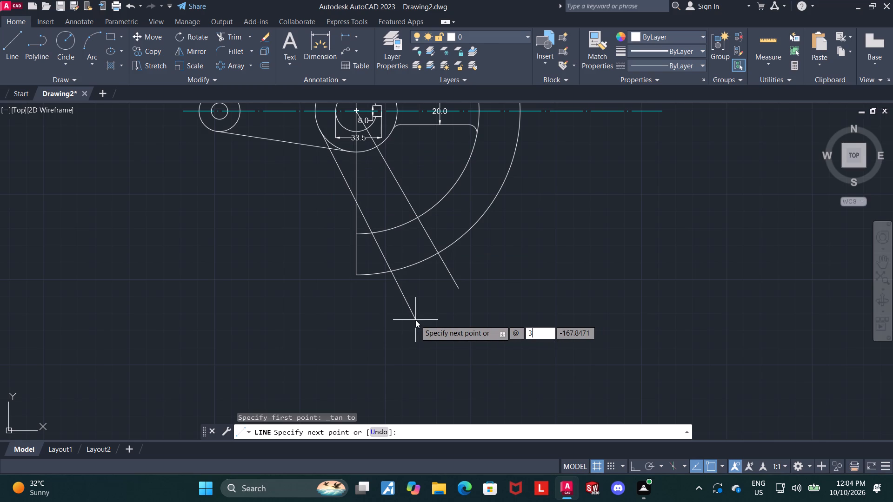
key("shift+less")
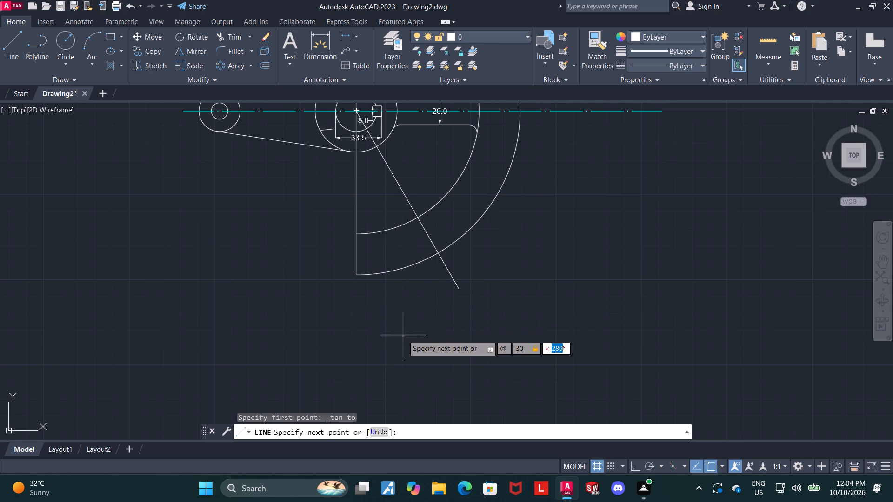
type("300")
key("Return")
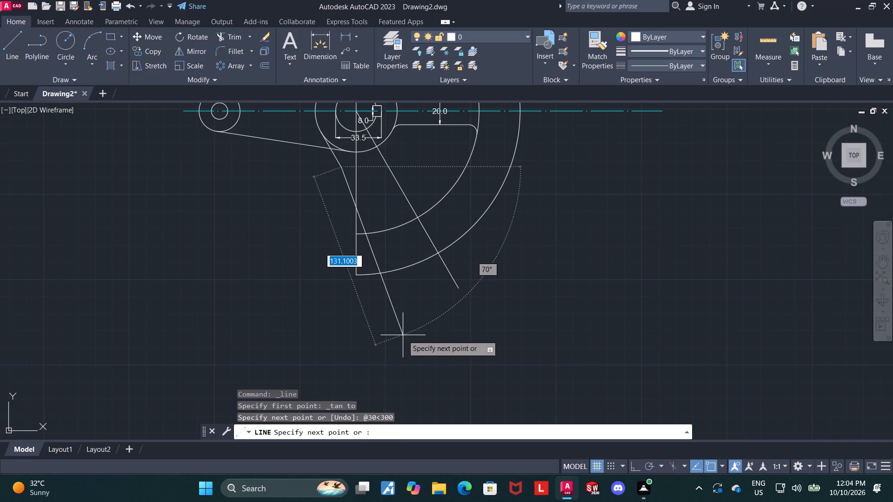
key("Escape")
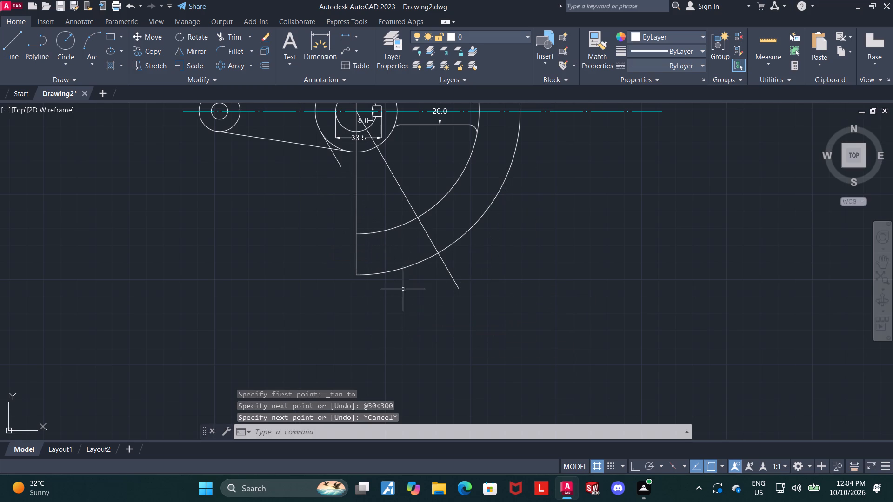
Check the distance between the short tangent line and the parallel 60° line from the hub centre using a trial dimension.
scroll(334, 150, "up", 2)
left_click(324, 46)
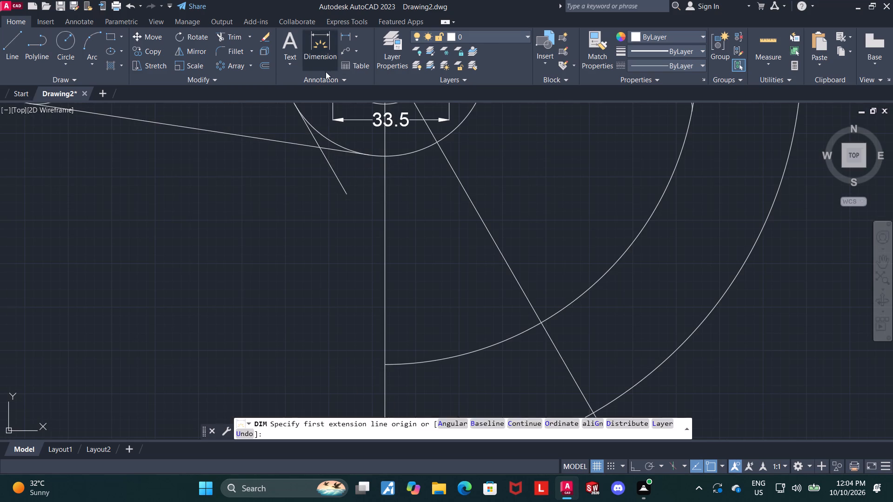
left_click(334, 176)
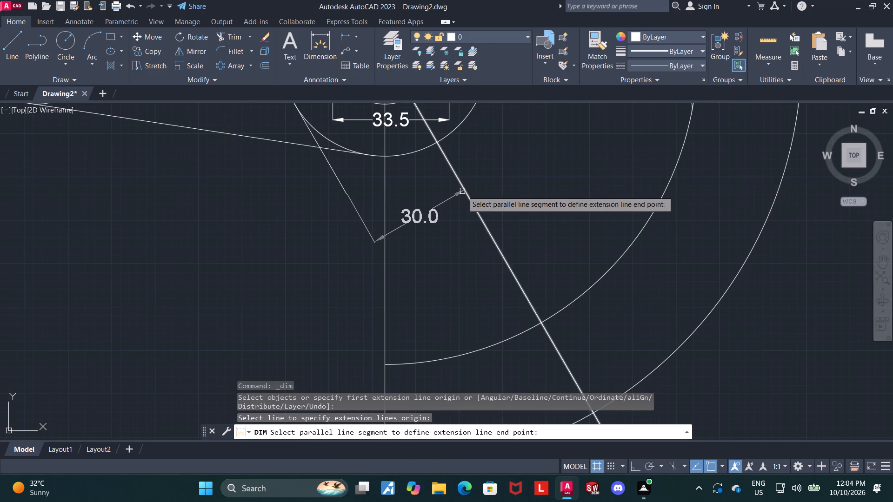
left_click(462, 191)
key("Escape")
Delete the long 60° line running from the hub centre past the lower rim.
scroll(449, 196, "down", 2)
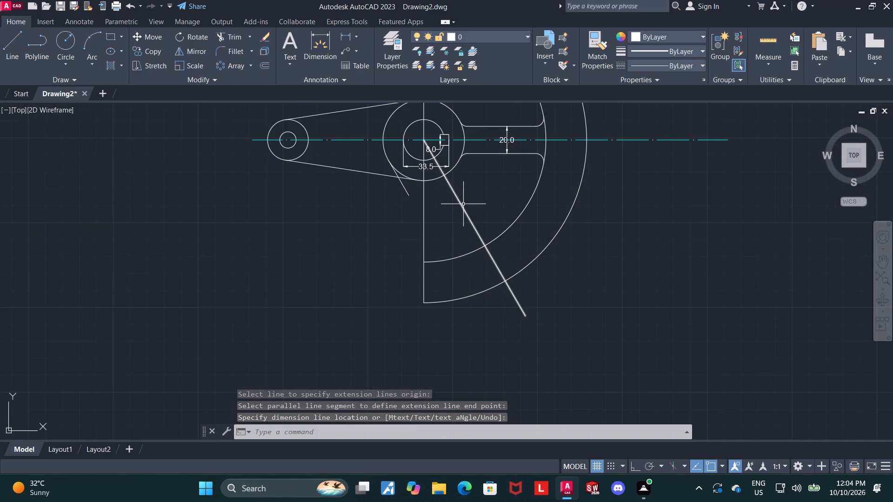
scroll(463, 204, "down", 1)
scroll(476, 208, "up", 1)
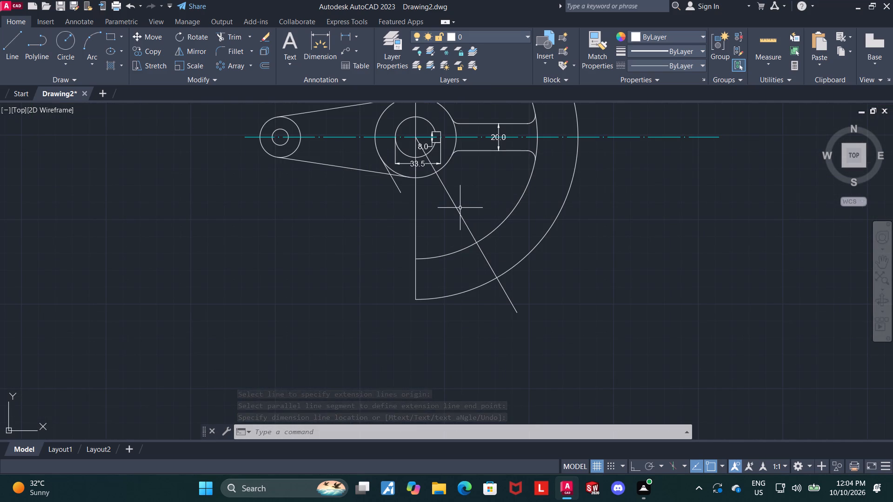
left_click(458, 211)
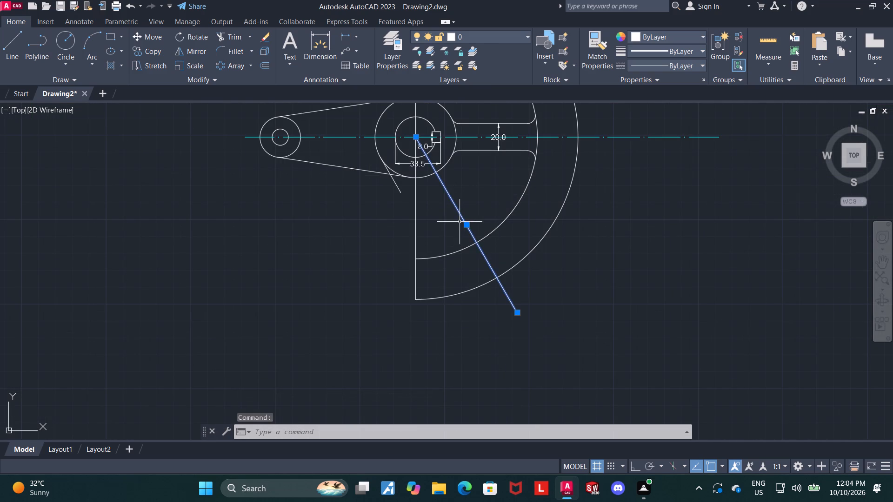
key("Delete")
scroll(466, 226, "down", 1)
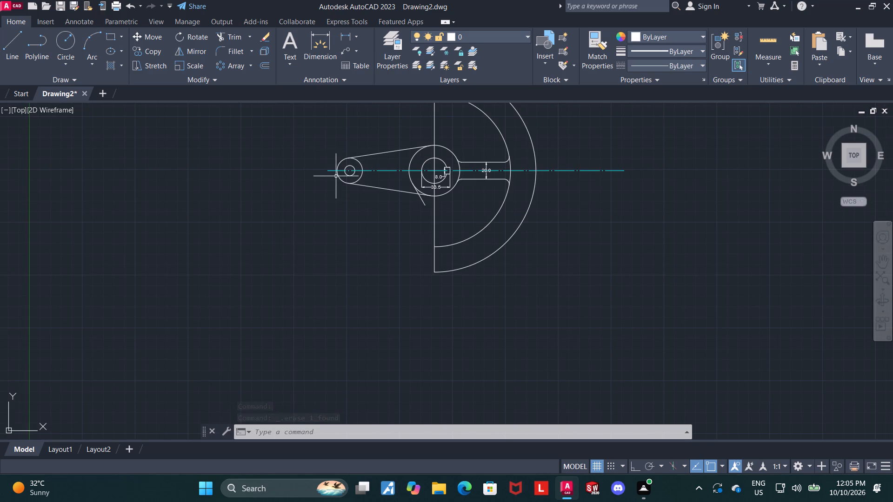
Delete the short tangent line at the lower-left side of the hub's outer circle.
scroll(336, 176, "down", 1)
scroll(418, 204, "up", 3)
left_click(337, 165)
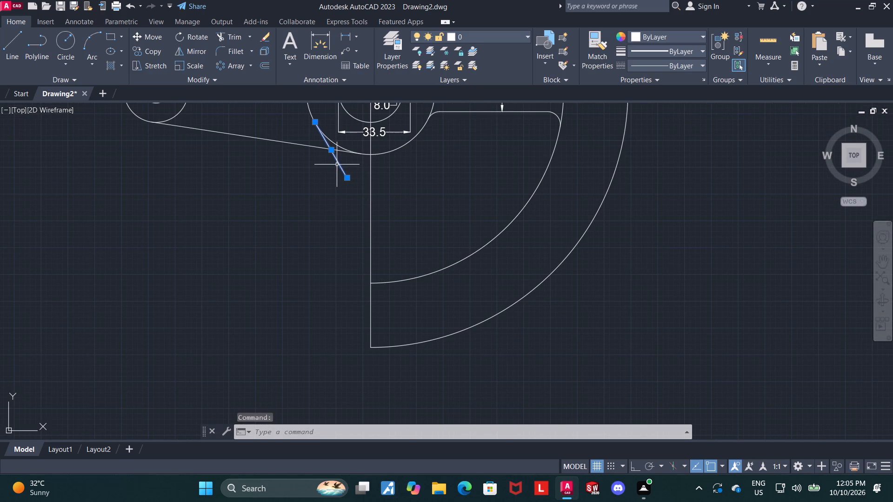
key("Delete")
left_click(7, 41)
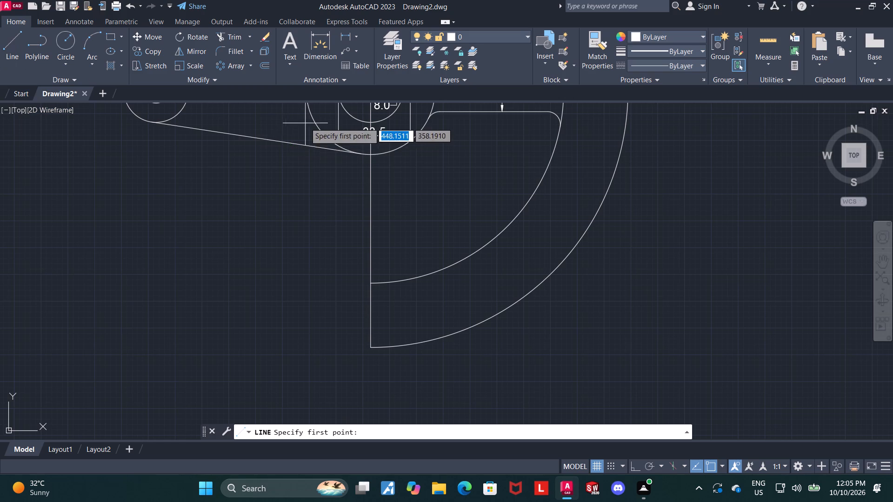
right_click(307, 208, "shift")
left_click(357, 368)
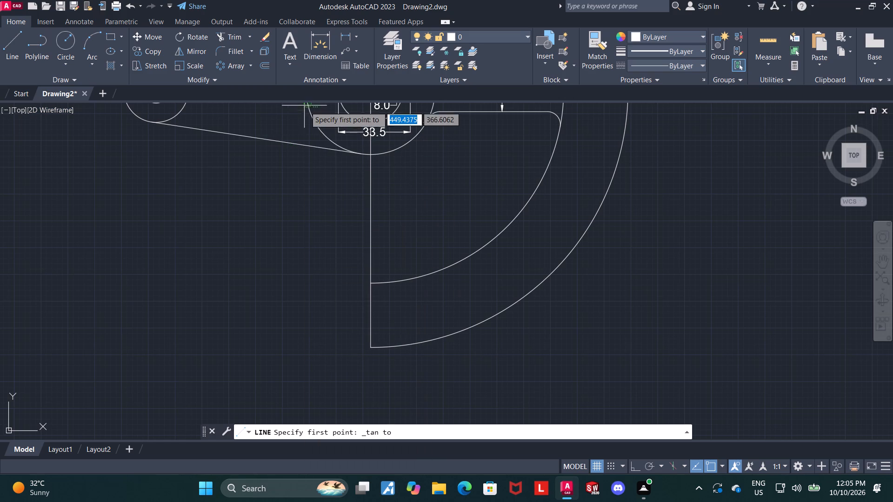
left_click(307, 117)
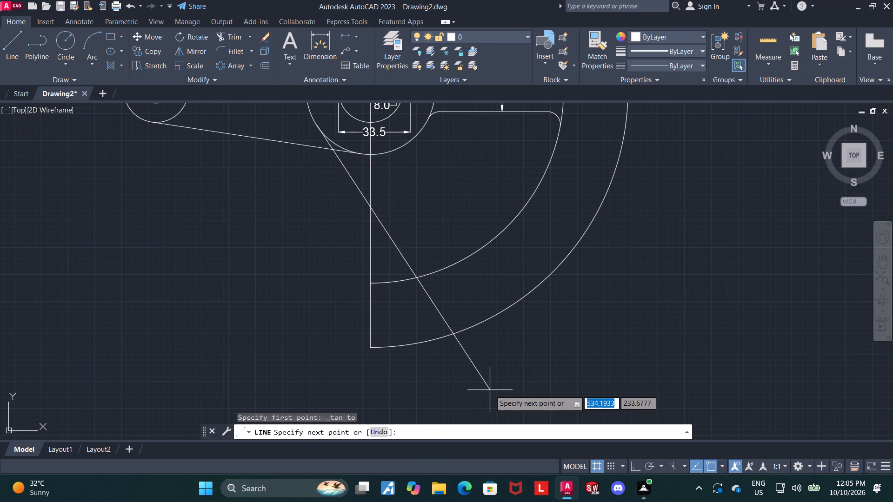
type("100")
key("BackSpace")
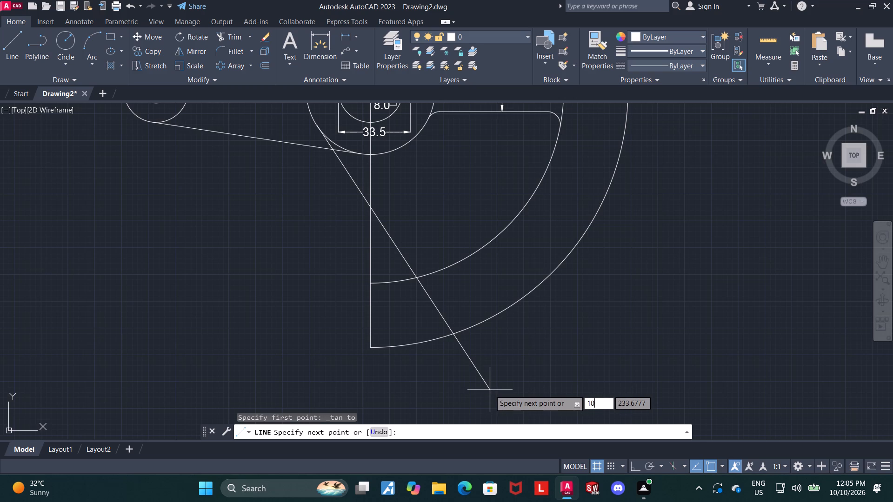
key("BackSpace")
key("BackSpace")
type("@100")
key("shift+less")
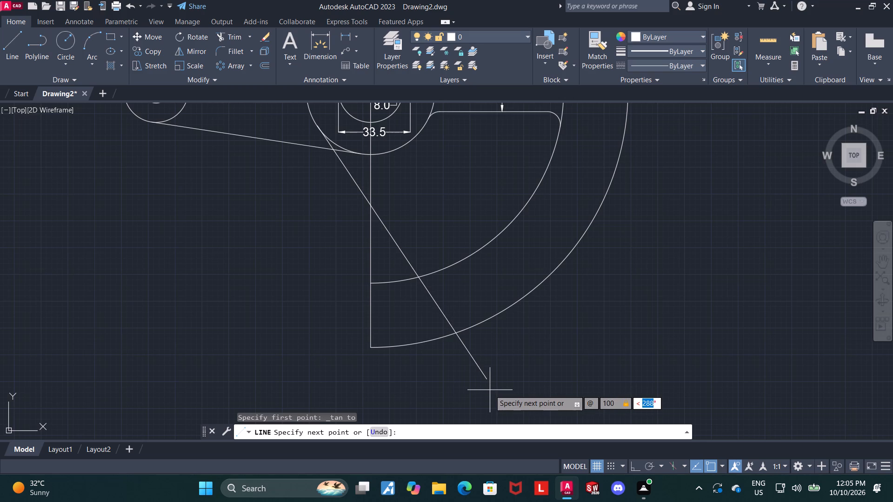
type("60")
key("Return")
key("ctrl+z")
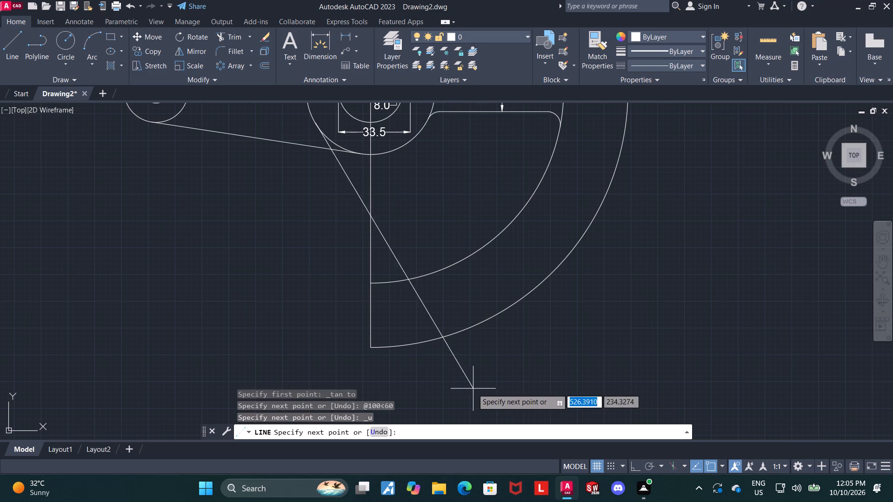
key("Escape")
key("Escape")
left_click(19, 48)
right_click(204, 226, "shift")
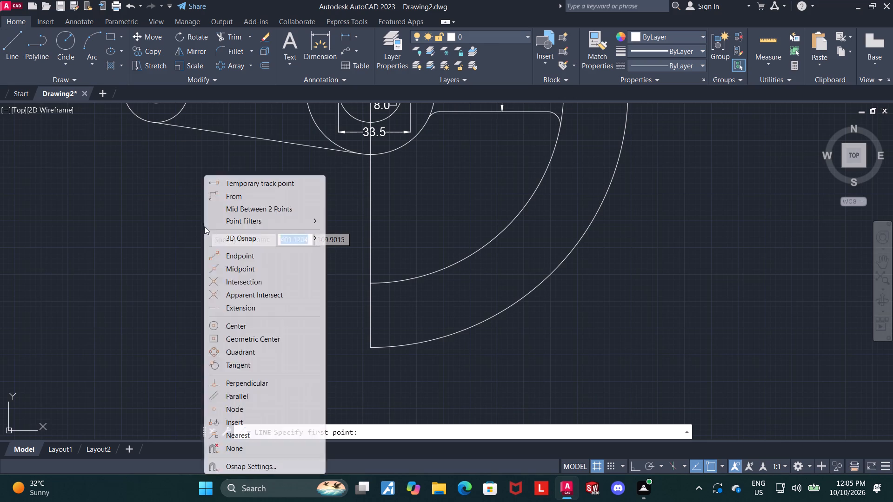
left_click(228, 362)
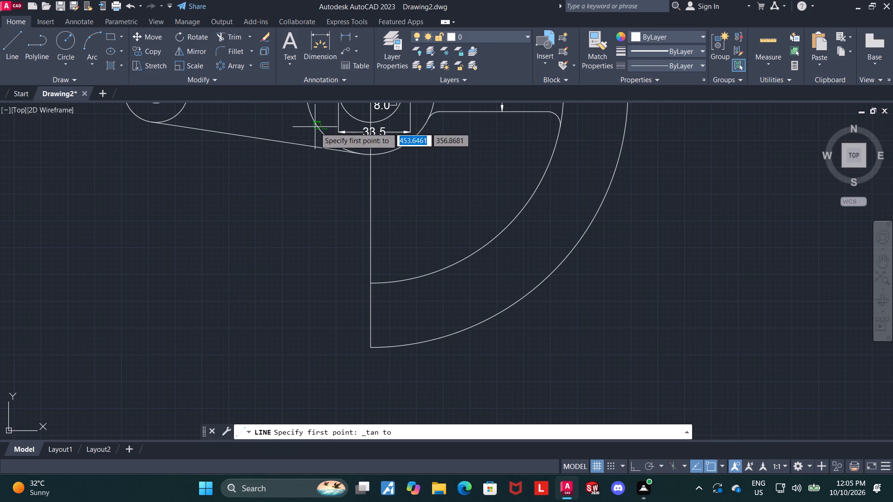
left_click(307, 117)
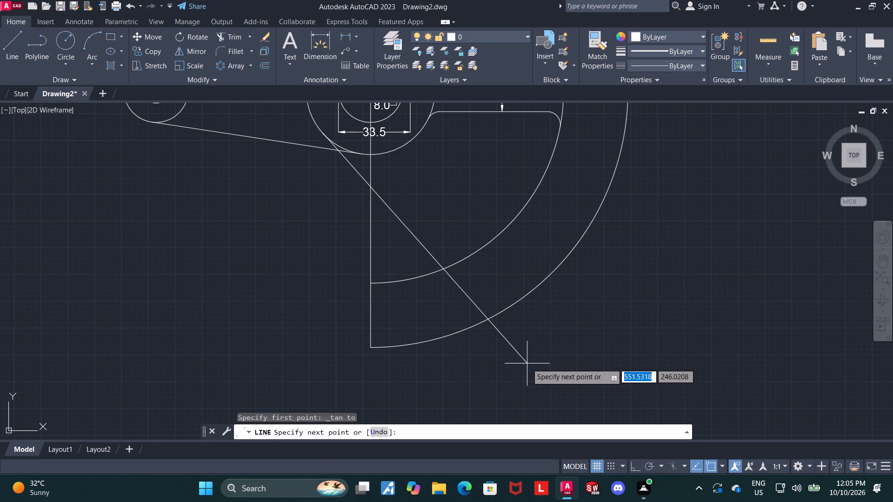
key("1")
key("BackSpace")
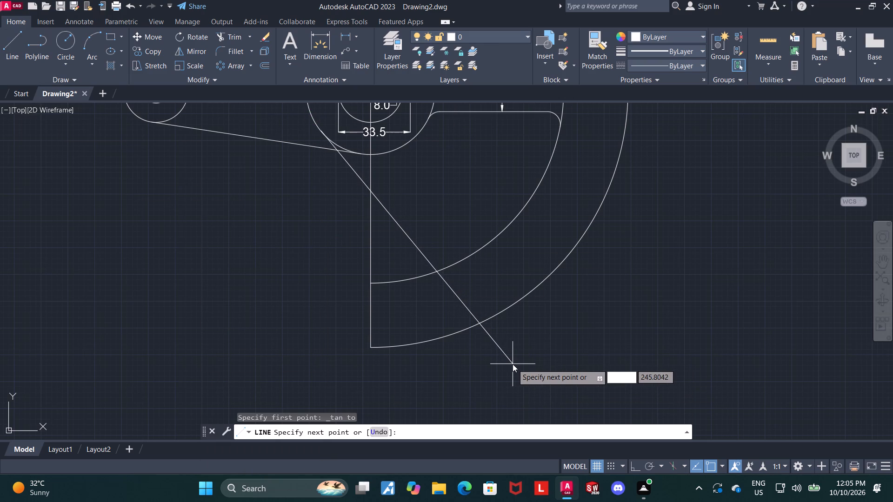
type("@100")
key("shift+less")
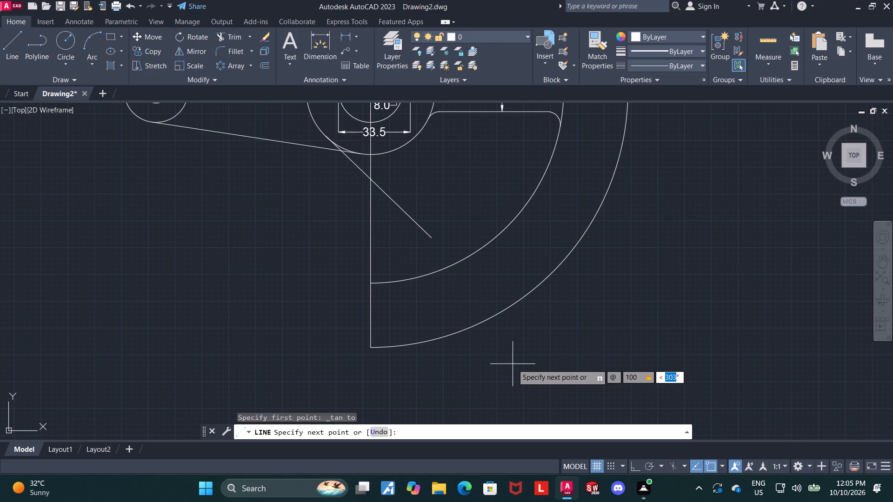
type("300")
key("Return")
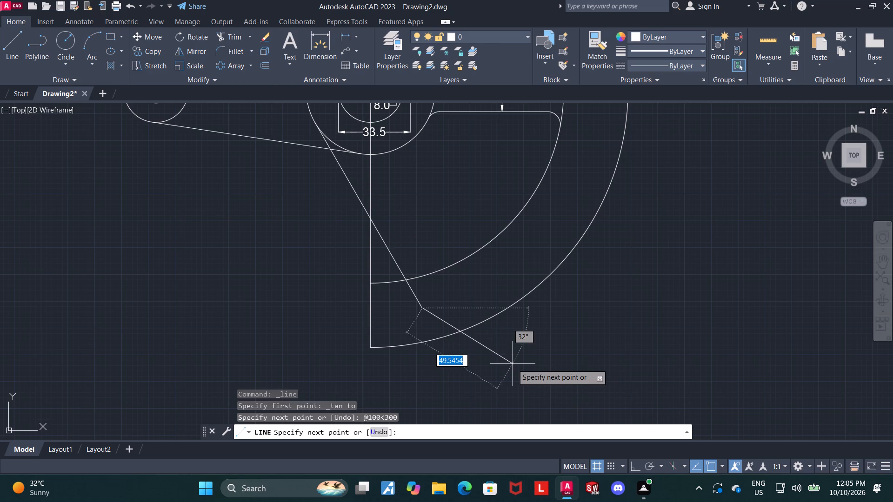
key("Escape")
key("Escape")
scroll(486, 319, "down", 1)
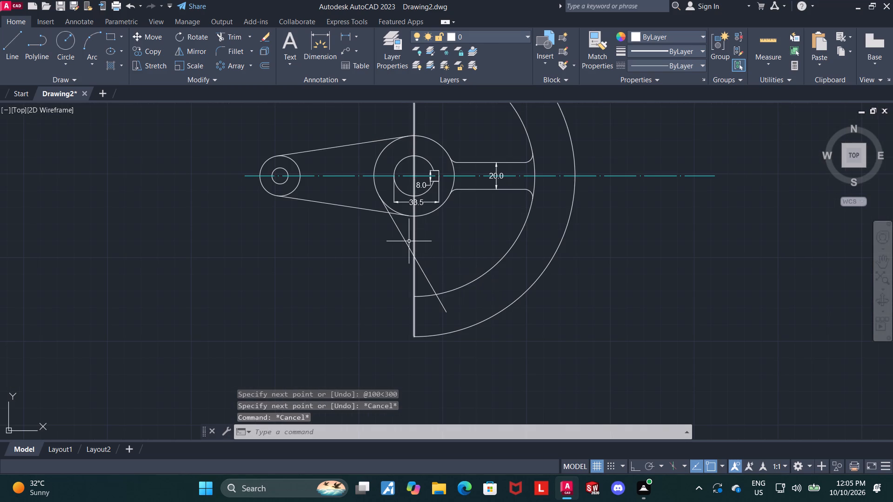
scroll(407, 241, "up", 1)
key("Escape")
key("Escape")
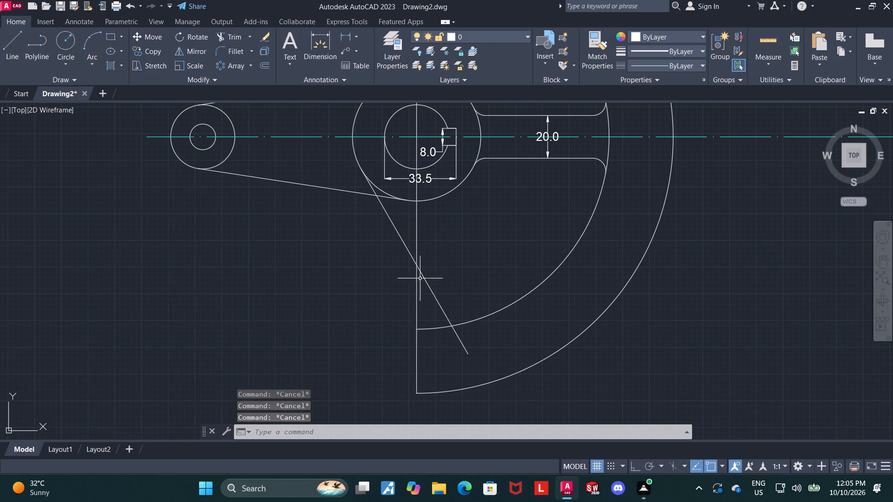
Offset the new tangent line by 20 towards the hub centre to form the lower spoke's second edge.
left_click(433, 291)
type("OFFE")
key("BackSpace")
type("SET")
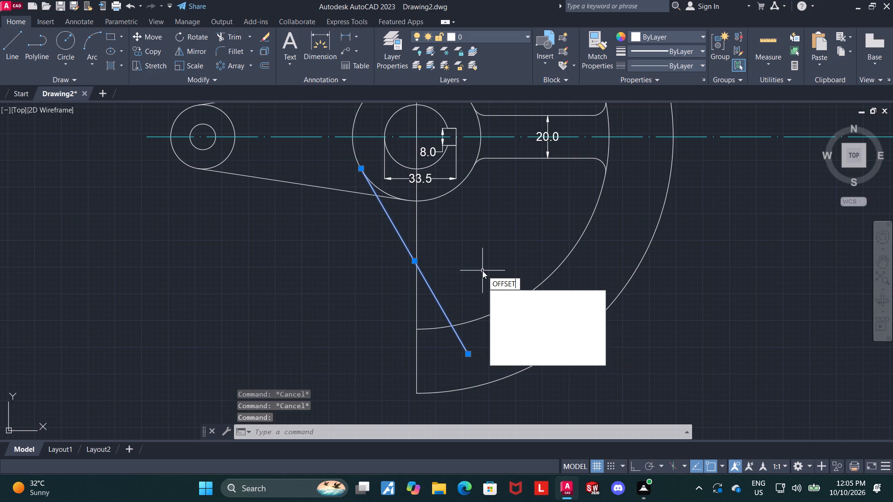
key("Return")
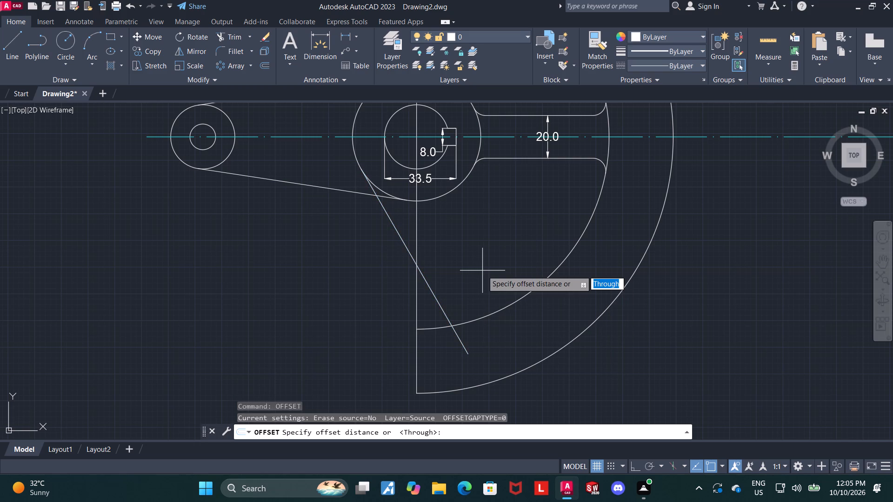
key("Return")
type("20")
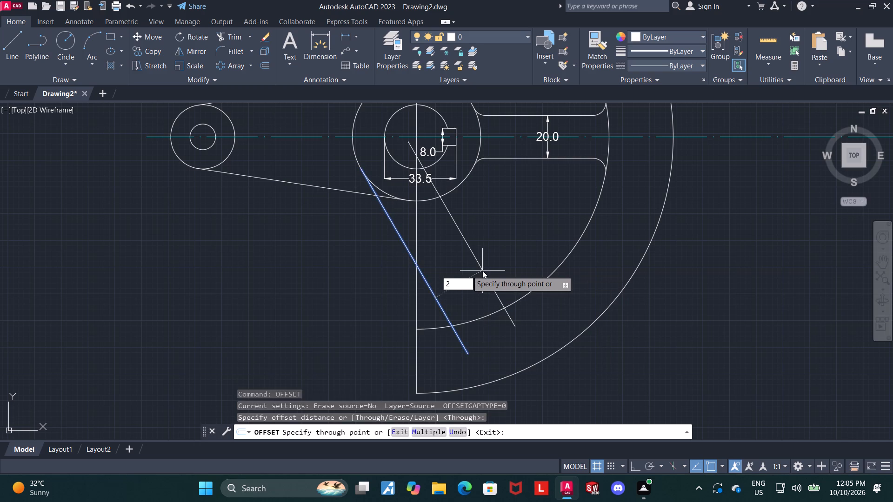
key("Return")
key("Escape")
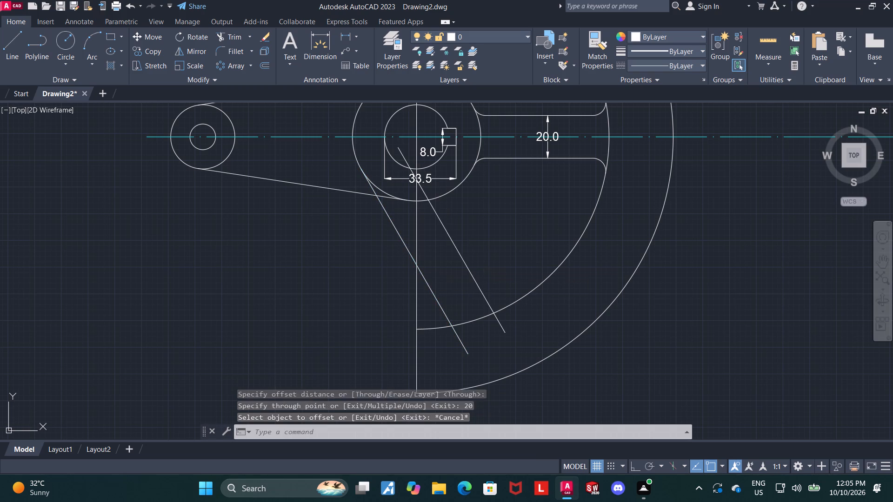
key("Escape")
key("Escape")
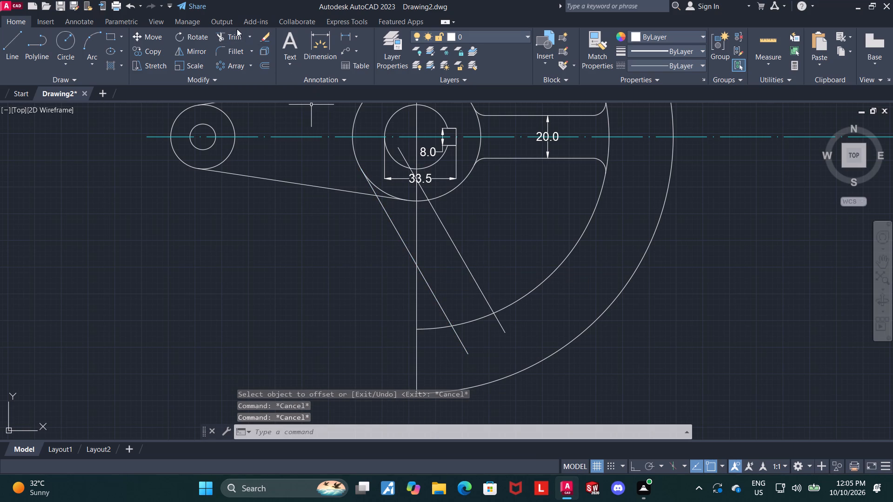
Trim the vertical centre line below the tangent line and the inner rim arc's end to the left of it.
left_click(234, 33)
left_click(415, 304)
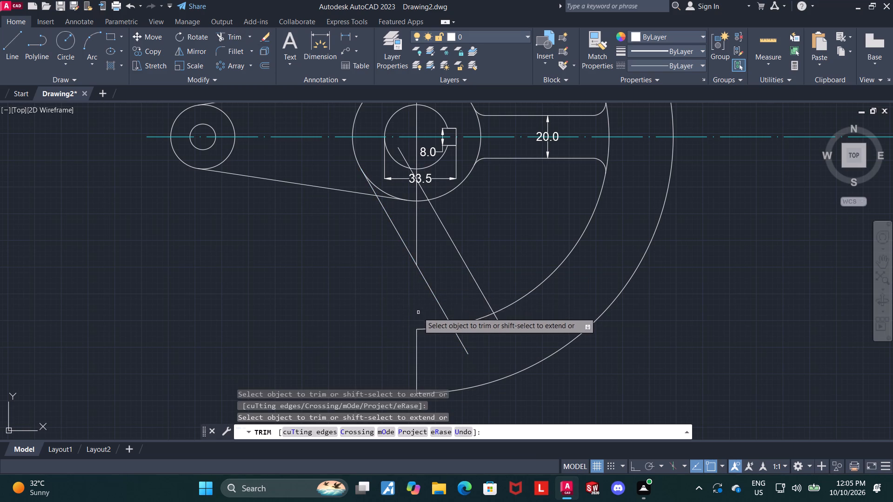
left_click(424, 328)
left_click(417, 341)
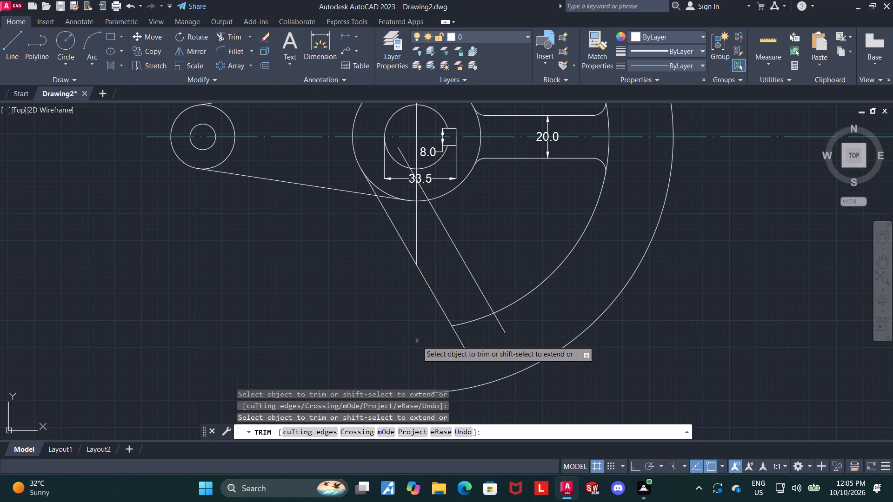
scroll(463, 370, "down", 2)
scroll(483, 380, "up", 1)
key("Escape")
key("Escape")
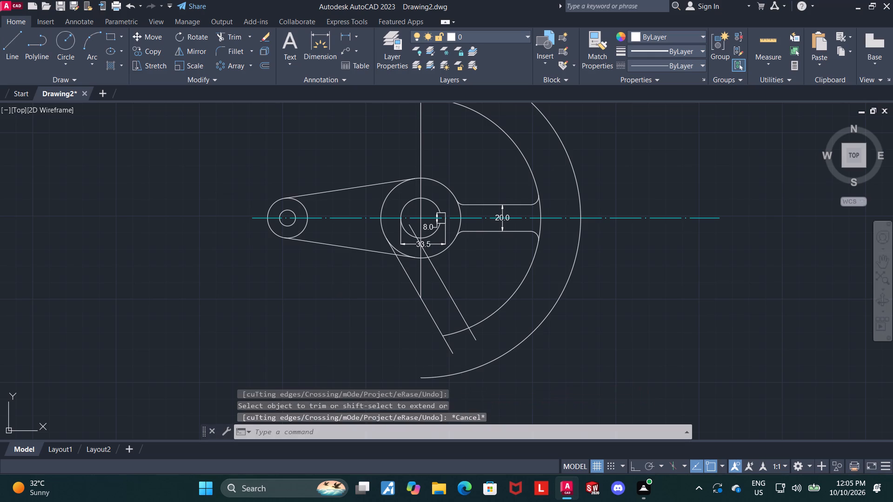
Extend both lower spoke lines to the outer rim arc.
left_click(249, 37)
left_click(242, 78)
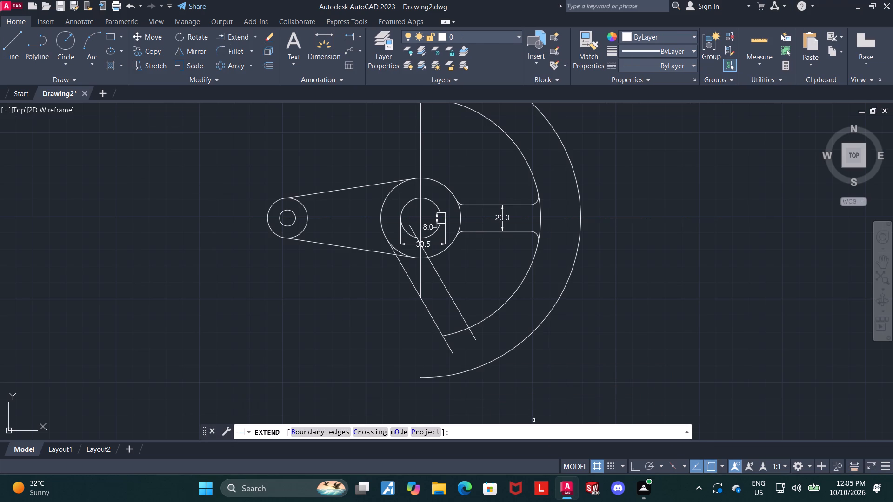
left_click(450, 349)
left_click(473, 335)
key("Escape")
key("Escape")
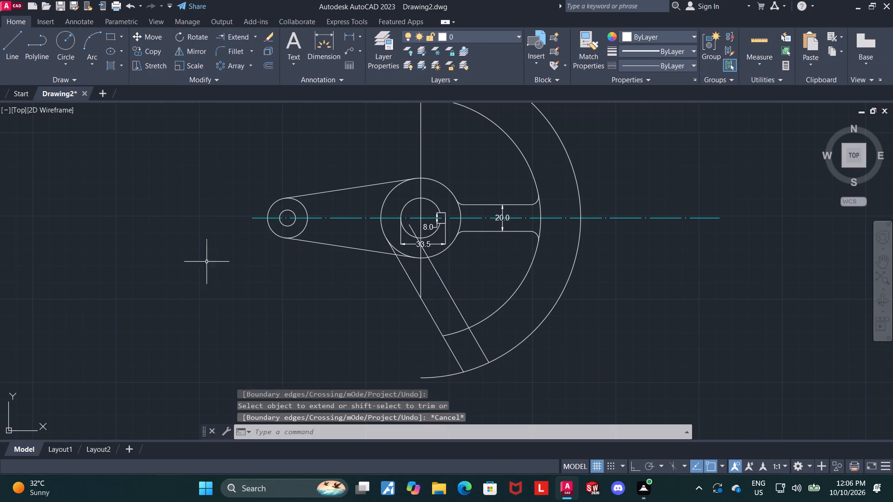
key("Escape")
Trim the outer arc beyond the lower spoke, the inner arc between its edges, and the vertical line between hub and spoke edge.
left_click(258, 32)
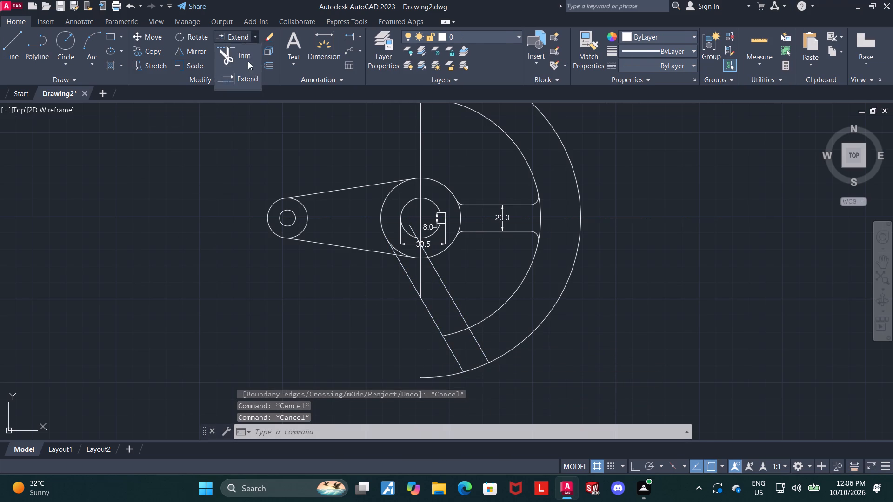
left_click(247, 61)
left_click(440, 377)
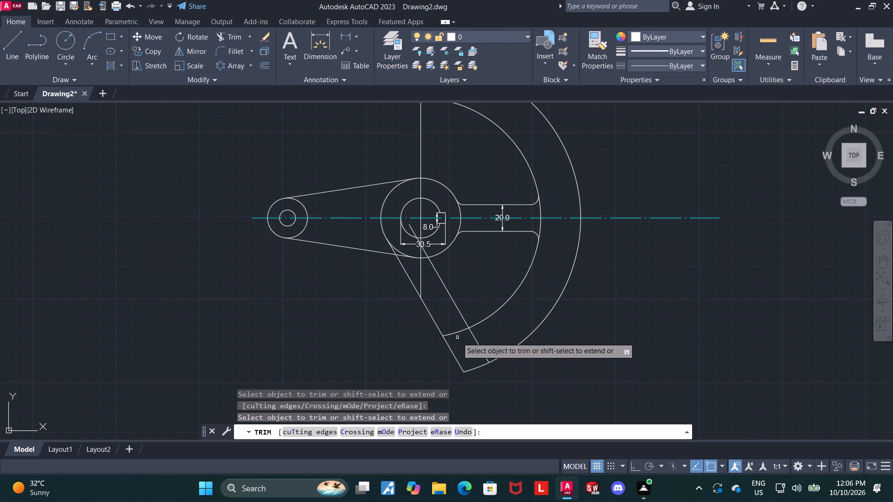
left_click(455, 333)
scroll(513, 345, "down", 2)
scroll(513, 346, "up", 2)
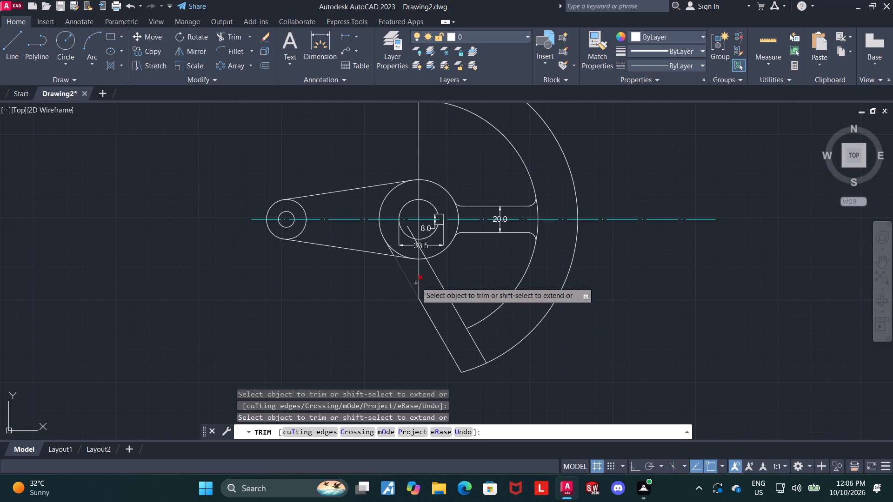
left_click(418, 282)
scroll(452, 271, "down", 1)
scroll(450, 271, "up", 3)
key("Escape")
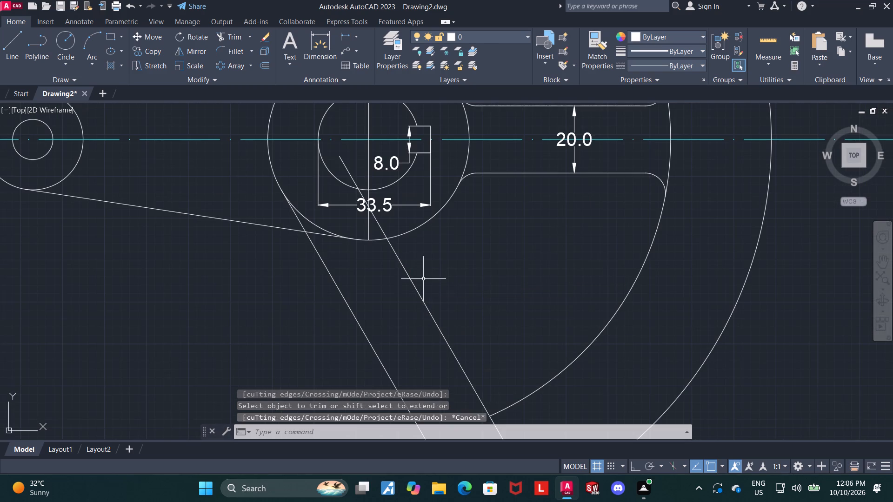
key("Escape")
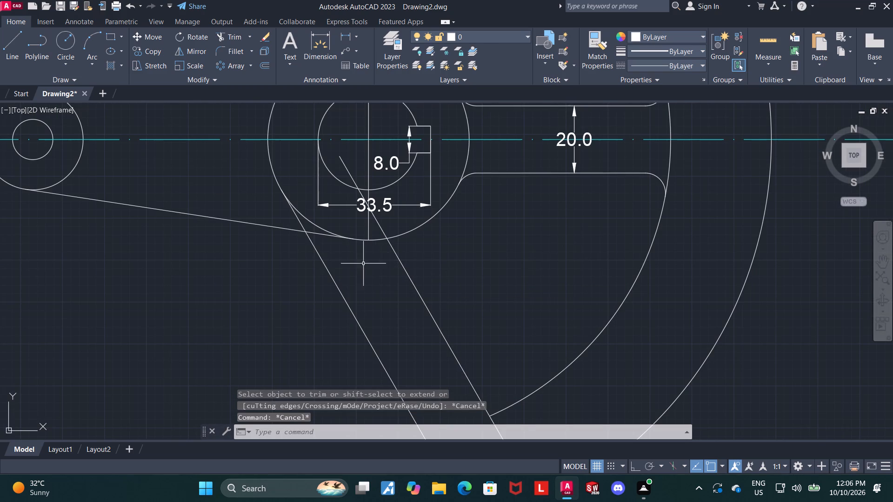
Dimension the width between the lower spoke's two parallel edges, placing the text inside the spoke.
scroll(334, 237, "up", 1)
scroll(362, 245, "down", 1)
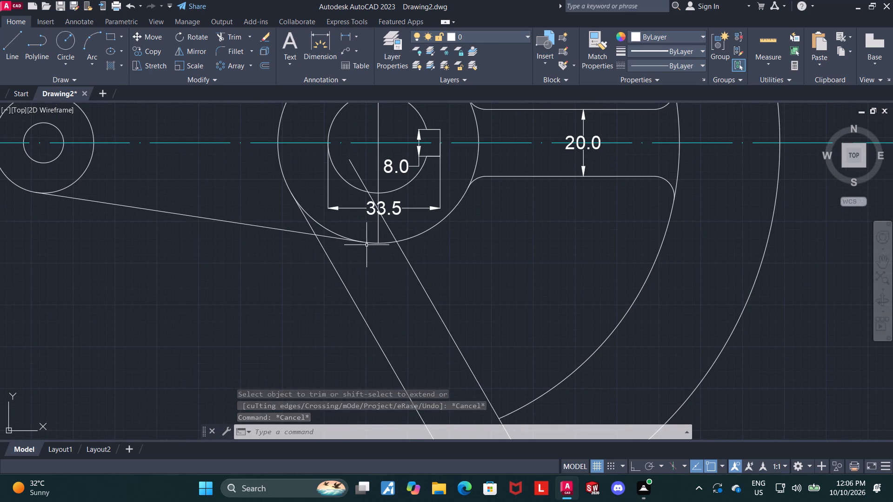
key("Escape")
left_click(305, 43)
scroll(466, 197, "down", 2)
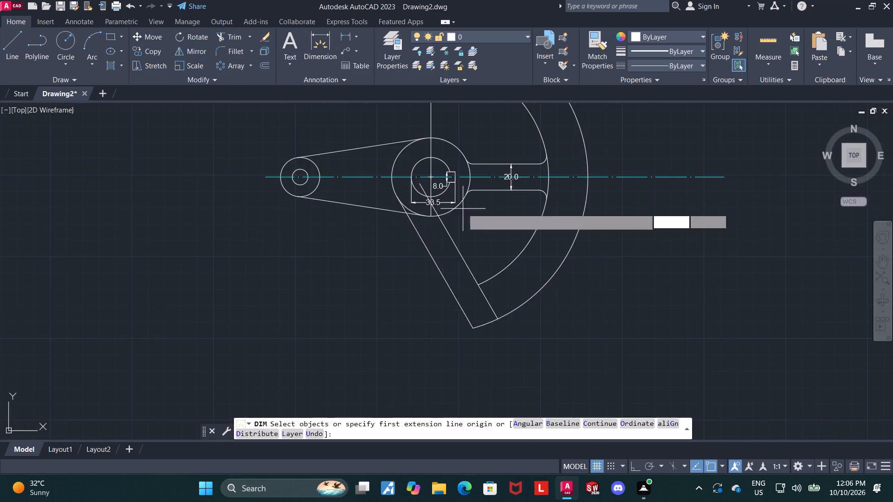
scroll(462, 307, "up", 2)
left_click(478, 218)
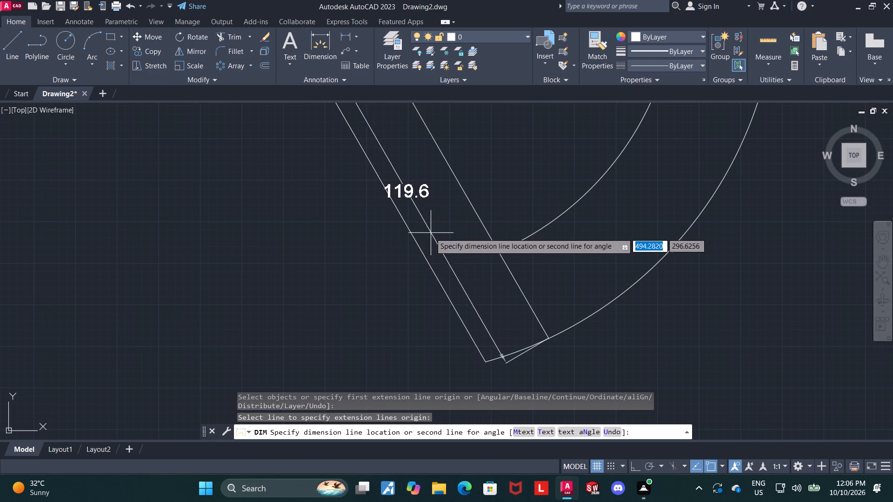
left_click(417, 237)
left_click(434, 241)
key("Escape")
scroll(434, 241, "down", 3)
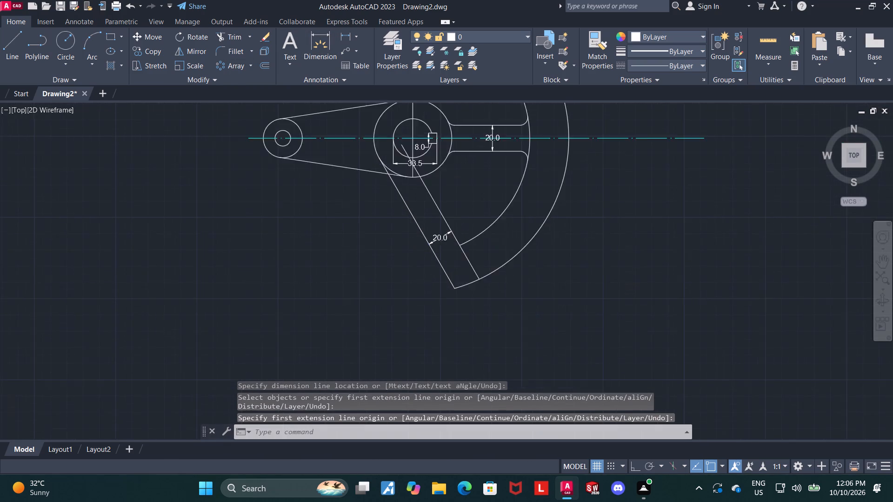
Undo the lower spoke's width dimension, its trims and the extension of its two lines.
scroll(434, 227, "up", 2)
key("ctrl+z")
key("ctrl+z")
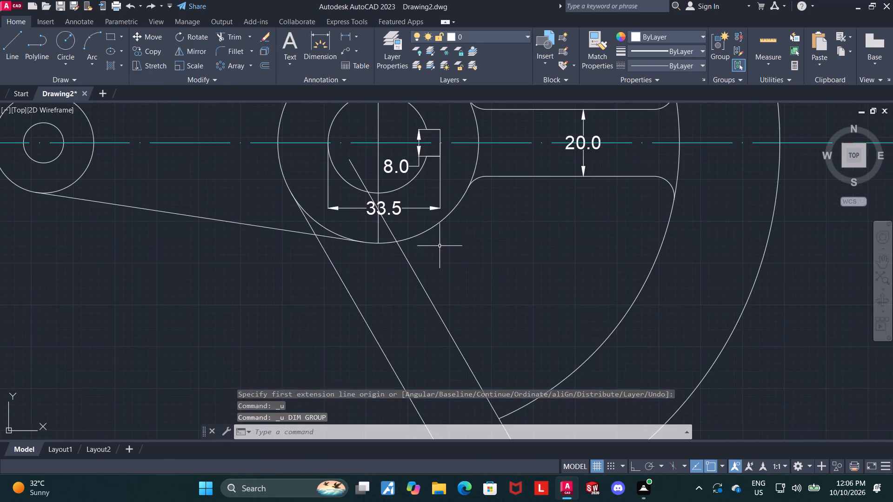
key("ctrl+z")
key("ctrl+z")
key("ctrl+z")
key("ctrl+z")
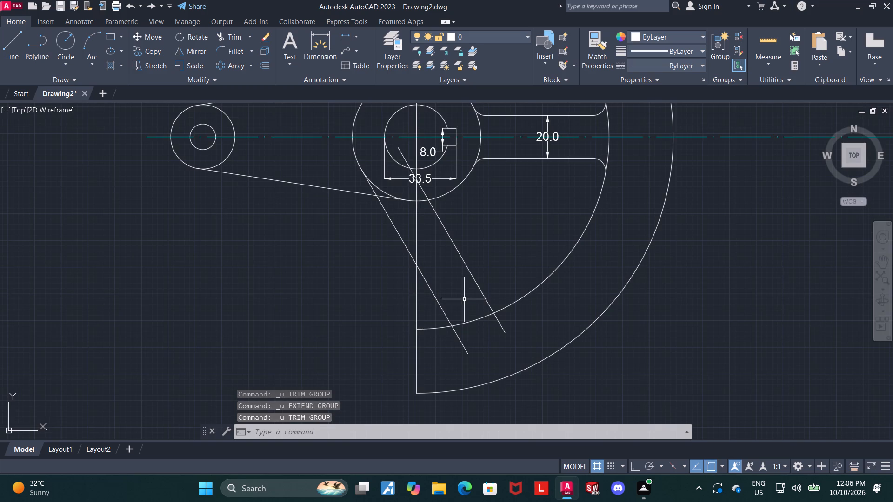
key("Escape")
key("Escape")
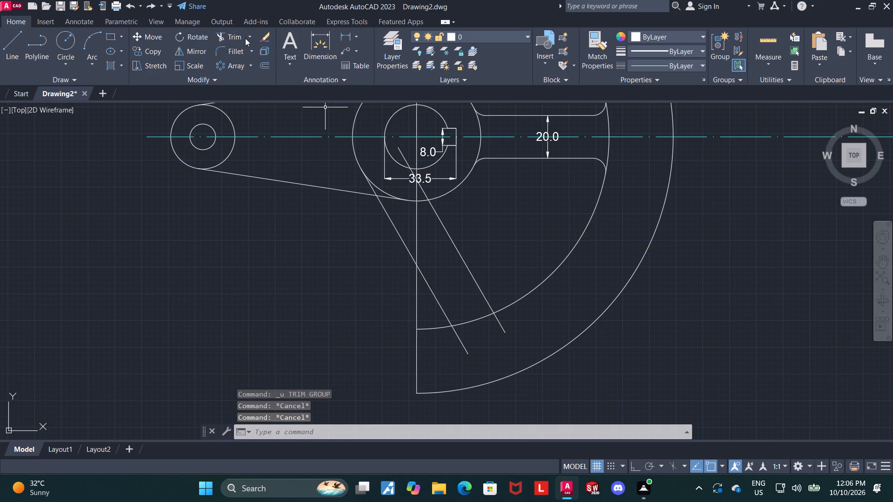
Extend both lower spoke lines to the outer rim arc.
left_click(247, 38)
left_click(248, 75)
left_click(461, 343)
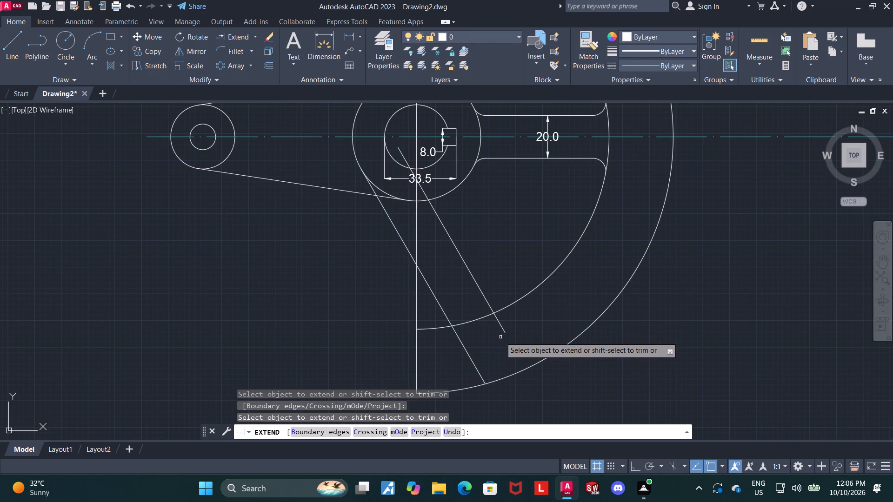
left_click(501, 331)
key("Escape")
key("Escape")
key("Escape")
Trim the vertical centre line below the spoke's outer edge and the ends of both rim arcs beyond that edge.
left_click(255, 35)
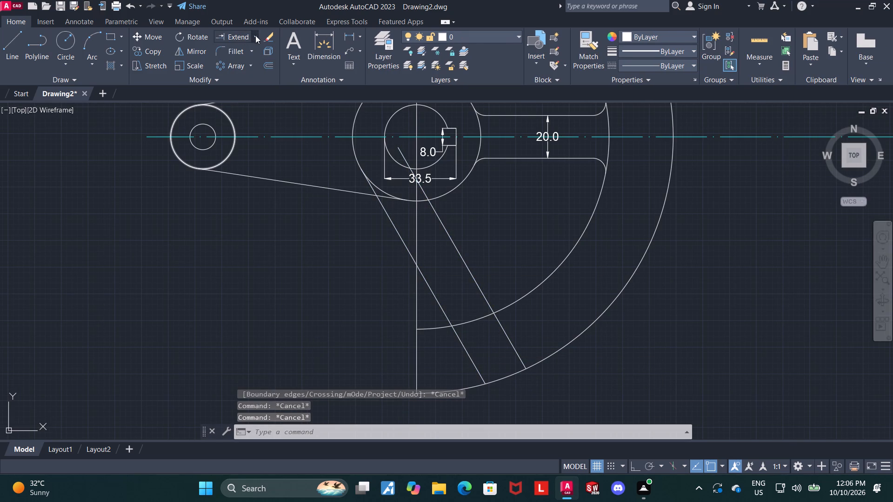
left_click(251, 53)
left_click_drag(387, 322, 397, 364)
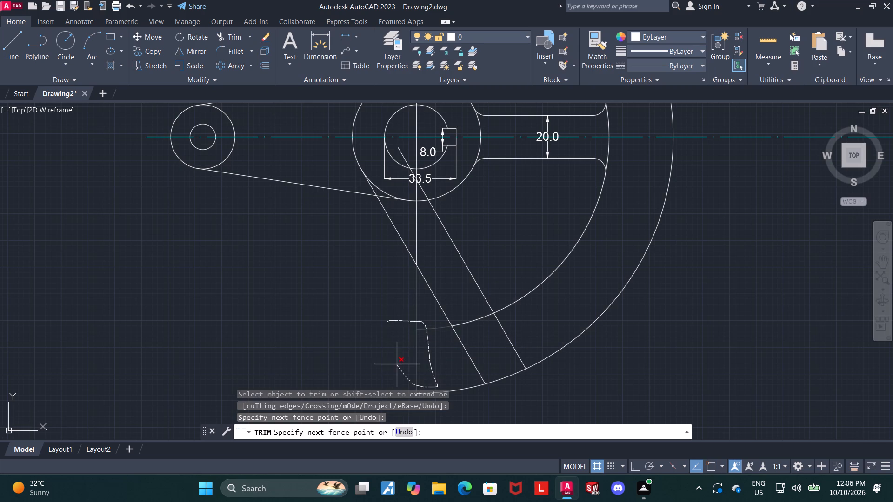
left_click_drag(397, 364, 445, 389)
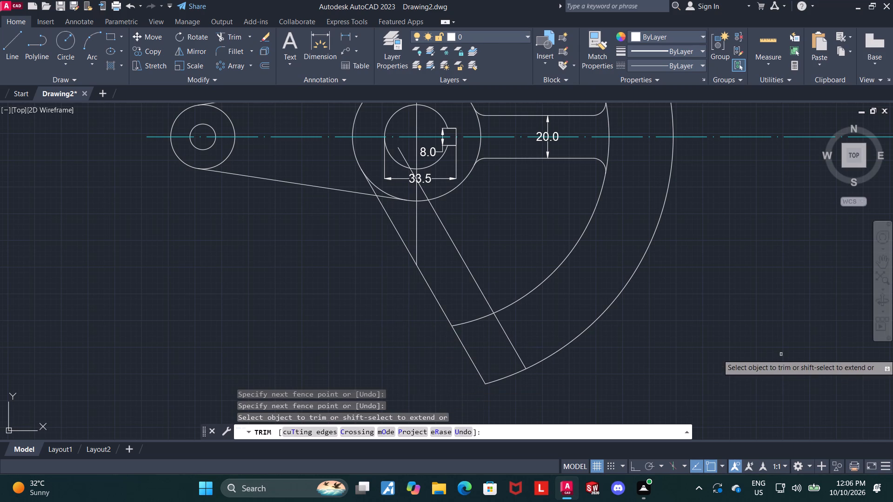
key("Escape")
key("Escape")
key("Escape")
Dimension the width between the lower spoke's two parallel edges, placing the text inside the spoke.
left_click(324, 46)
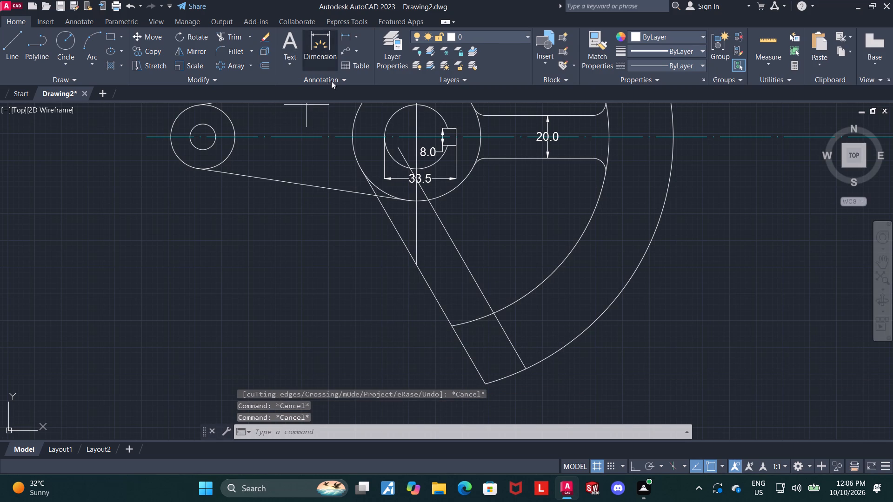
left_click(472, 277)
left_click(437, 297)
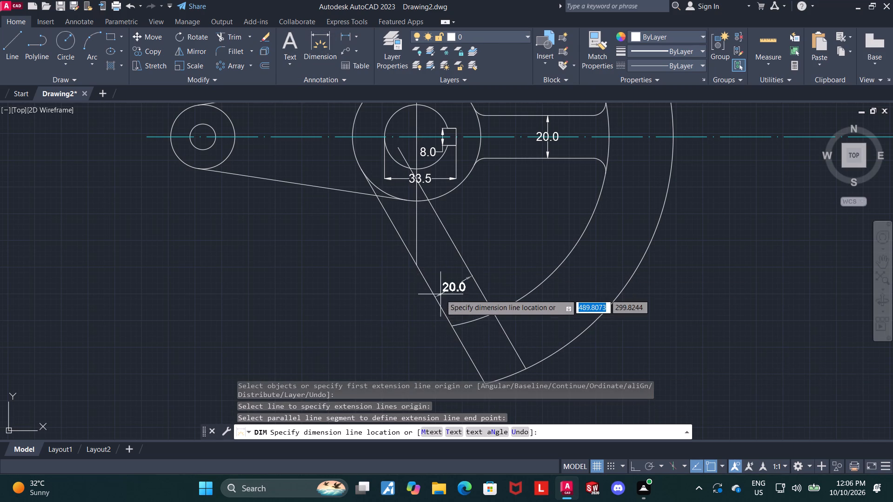
left_click(441, 285)
key("Escape")
key("Escape")
key("Escape")
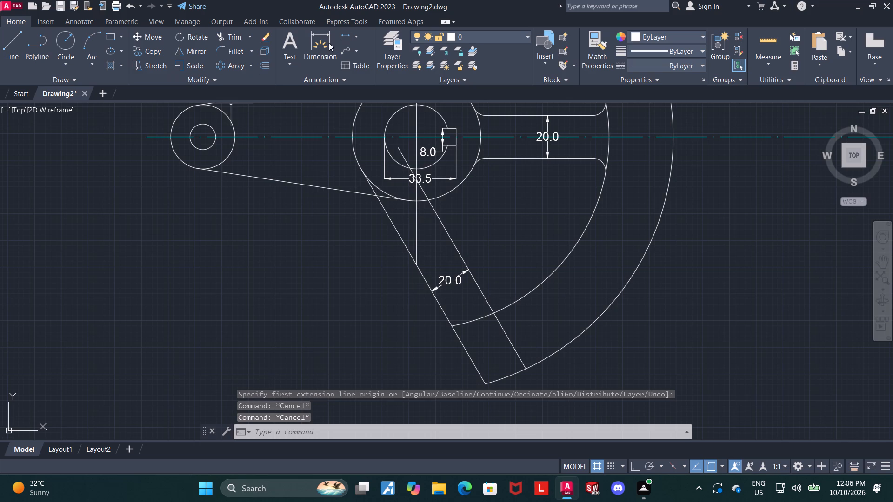
Add an angular dimension between the lower spoke's inner edge and the horizontal centre line, placed inside the inner rim arc.
left_click(324, 40)
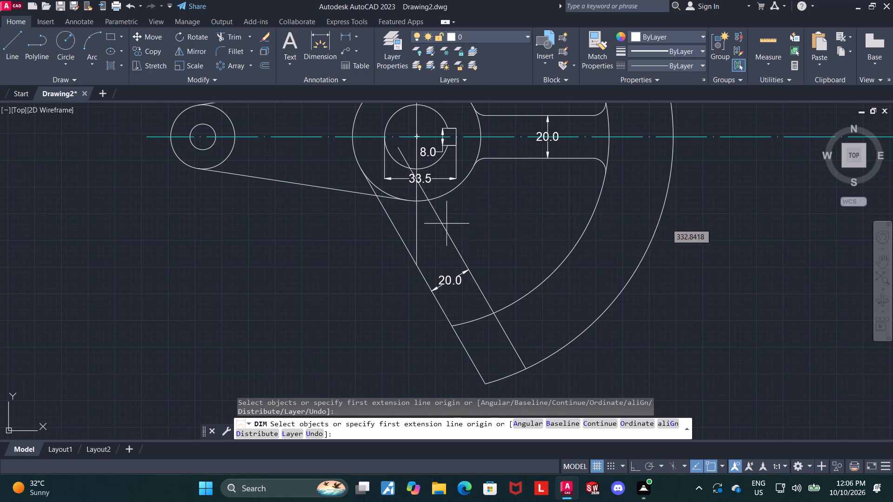
left_click(445, 225)
left_click(510, 138)
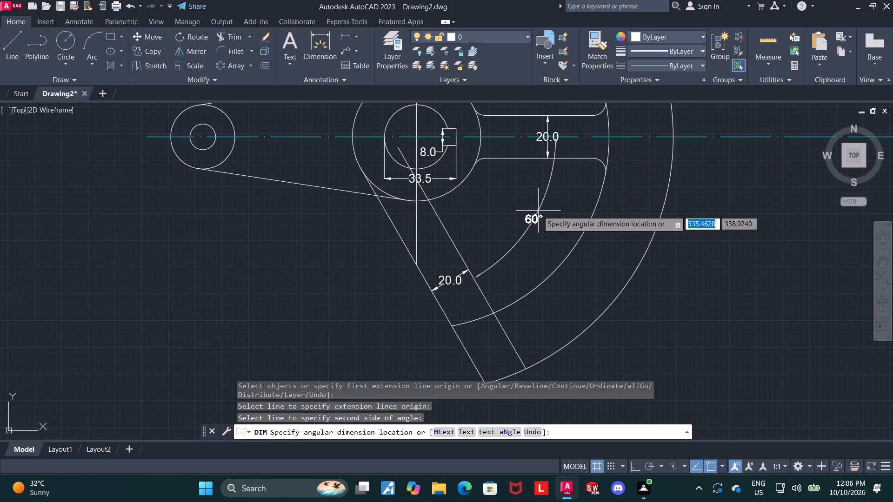
left_click(550, 213)
key("Escape")
key("Escape")
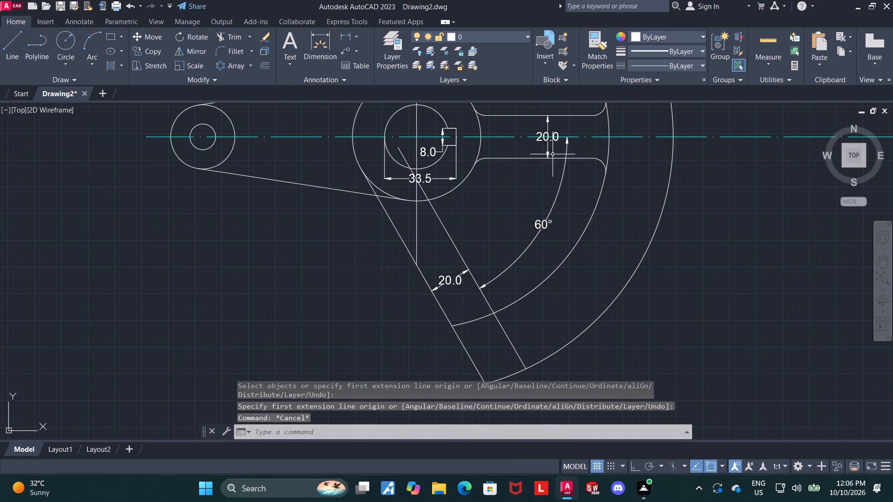
Trim the lower spoke's inner edge between the inner and outer rim arcs.
left_click(232, 33)
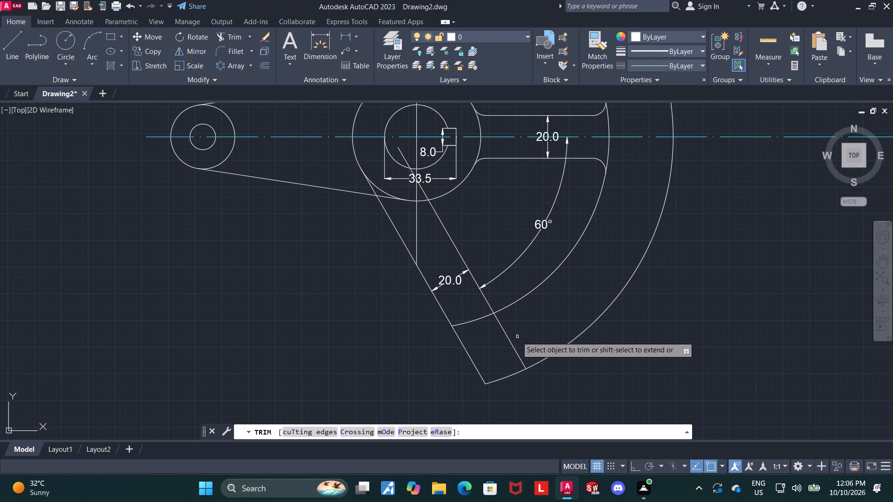
left_click(505, 336)
key("Escape")
key("Escape")
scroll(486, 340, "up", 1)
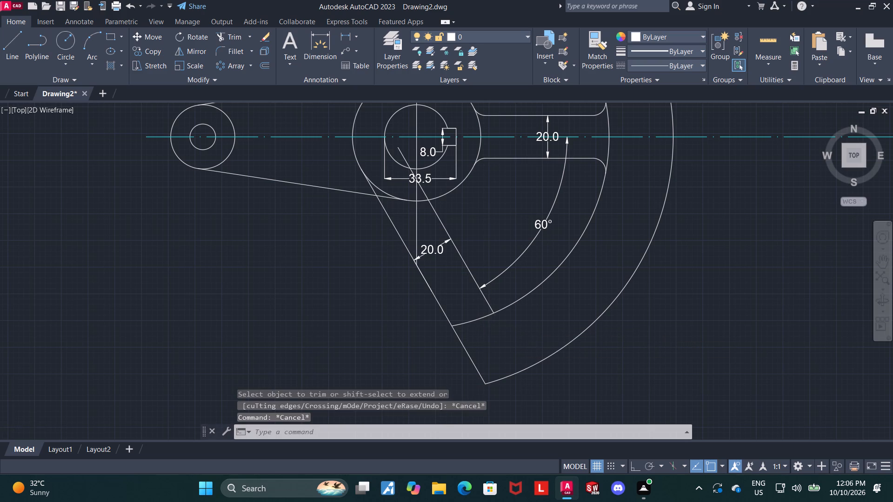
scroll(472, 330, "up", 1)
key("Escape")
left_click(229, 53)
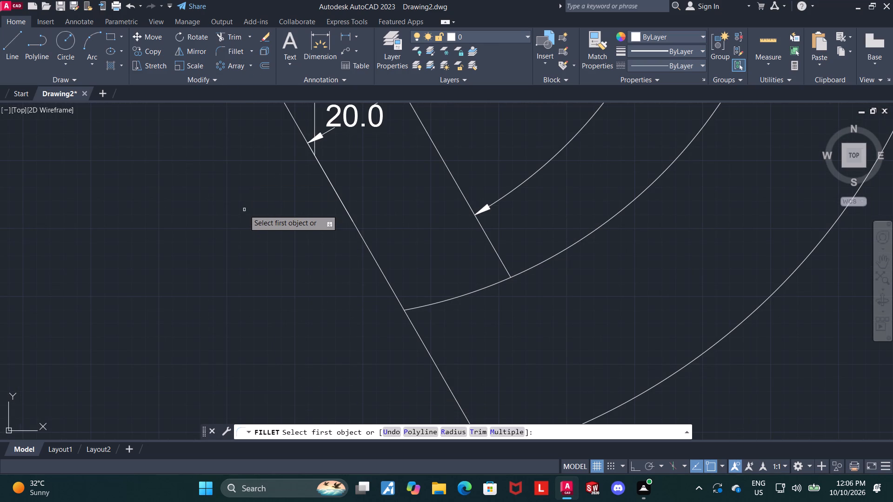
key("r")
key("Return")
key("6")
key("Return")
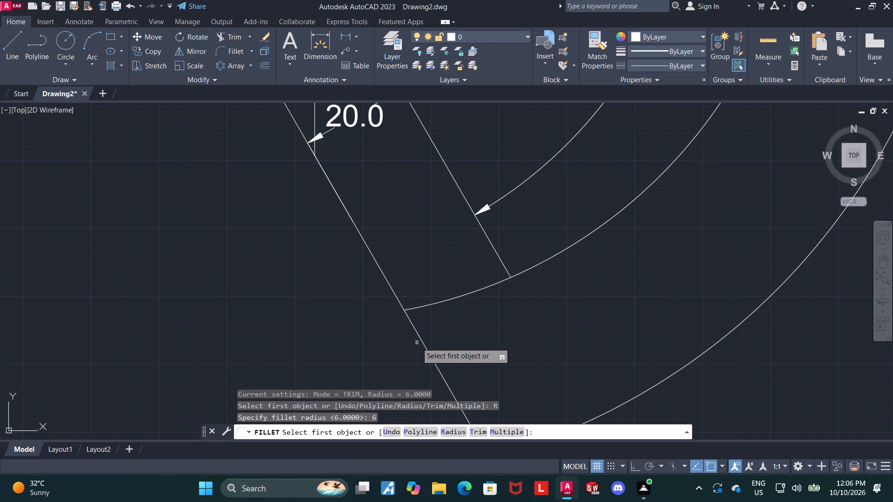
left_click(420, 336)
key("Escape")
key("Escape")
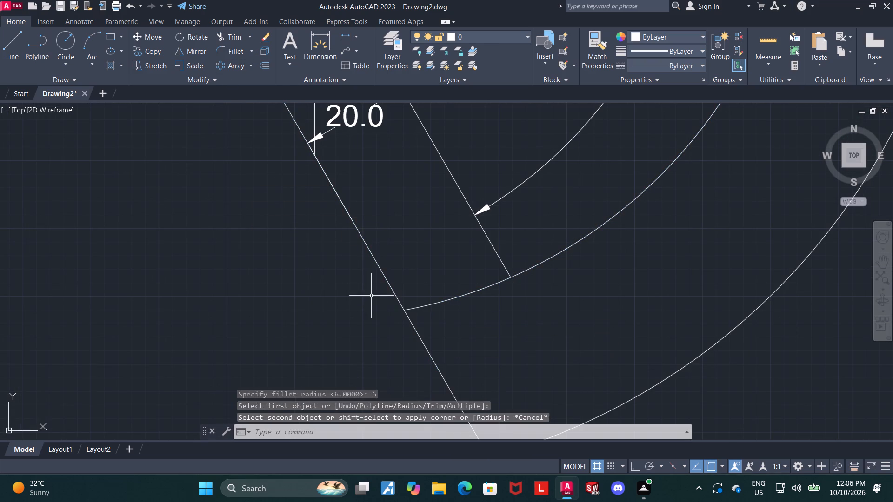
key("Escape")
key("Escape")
Draw a radius 6 circle tangent to the lower spoke's outer edge and the inner rim arc, inside the rim band.
left_click(69, 56)
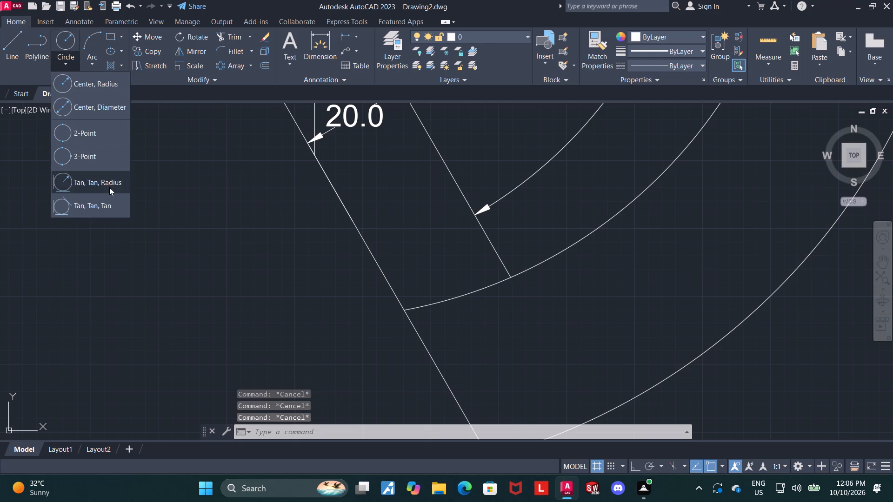
left_click(109, 187)
left_click(439, 379)
left_click(439, 299)
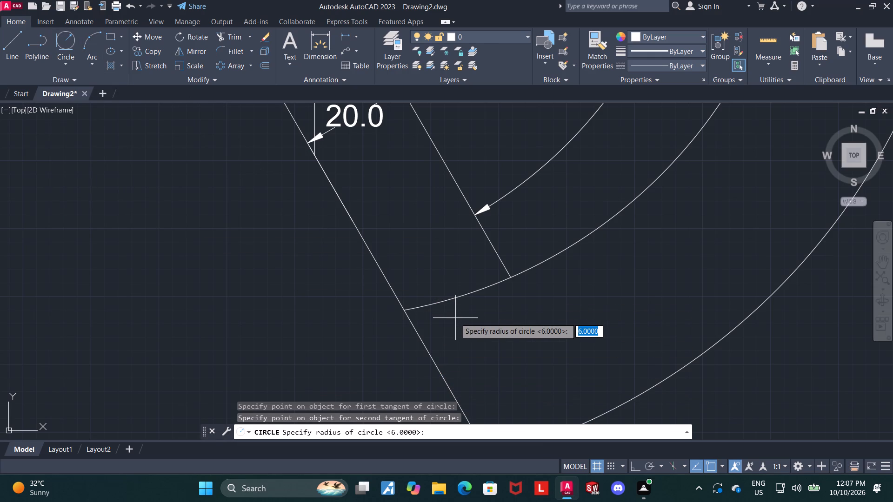
key("6")
key("Return")
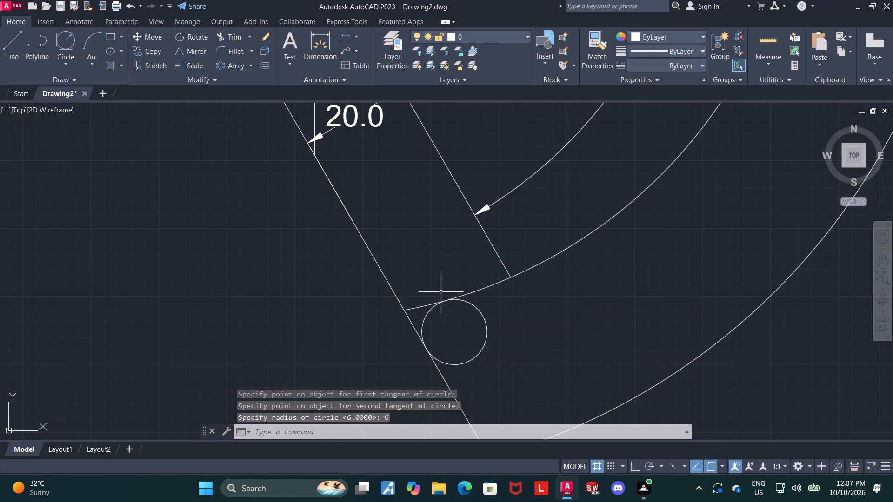
Trim the tangent circle to a corner arc and remove the inner rim arc's leftover end at the spoke's outer edge.
left_click(223, 40)
left_click(476, 351)
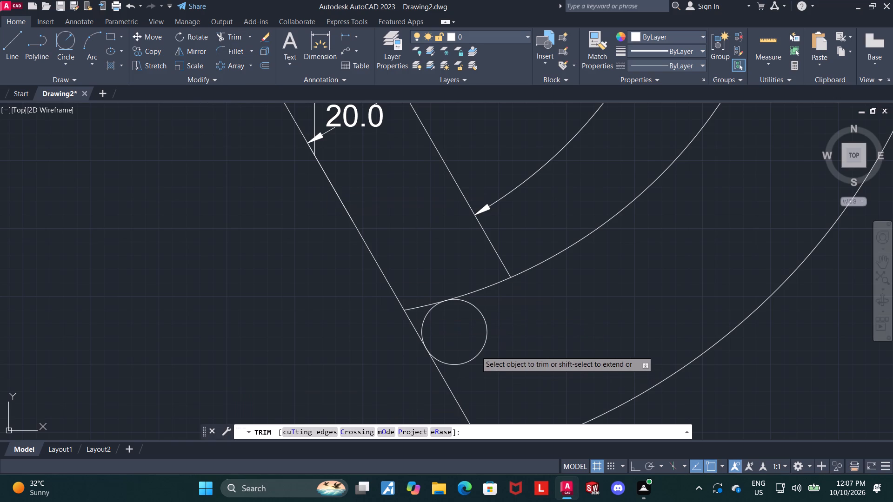
left_click(483, 352)
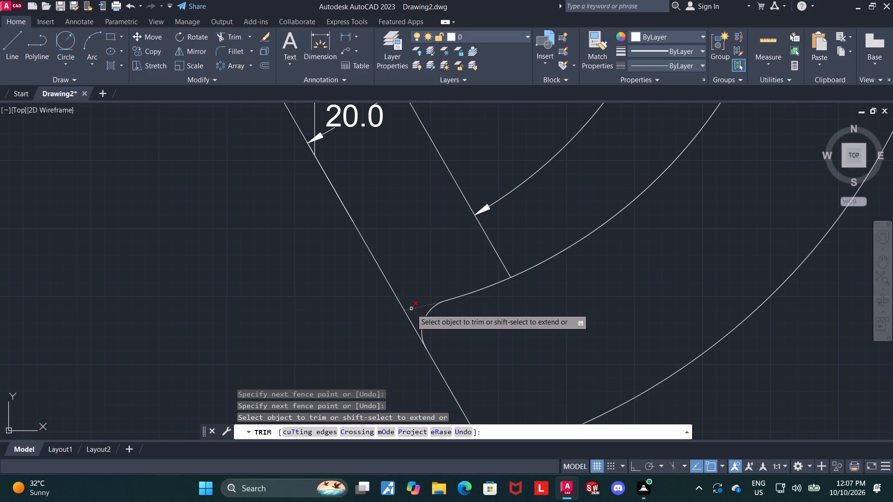
left_click(411, 309)
scroll(448, 309, "down", 1)
key("Escape")
key("Escape")
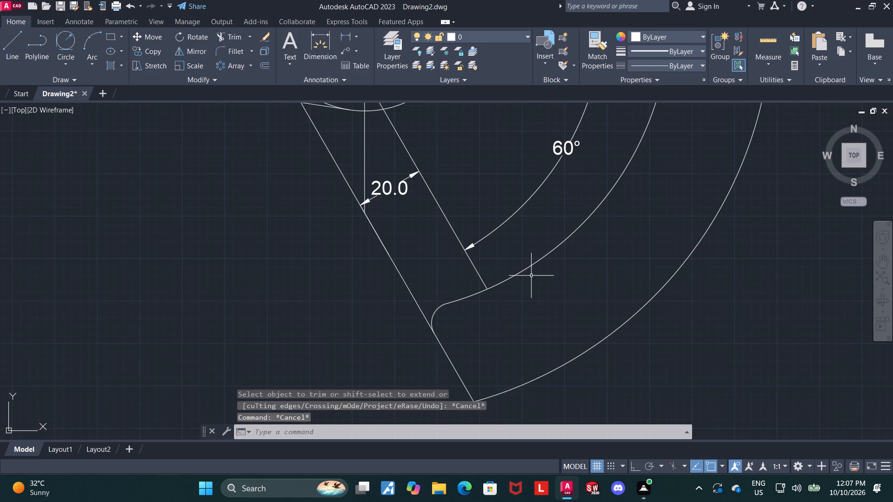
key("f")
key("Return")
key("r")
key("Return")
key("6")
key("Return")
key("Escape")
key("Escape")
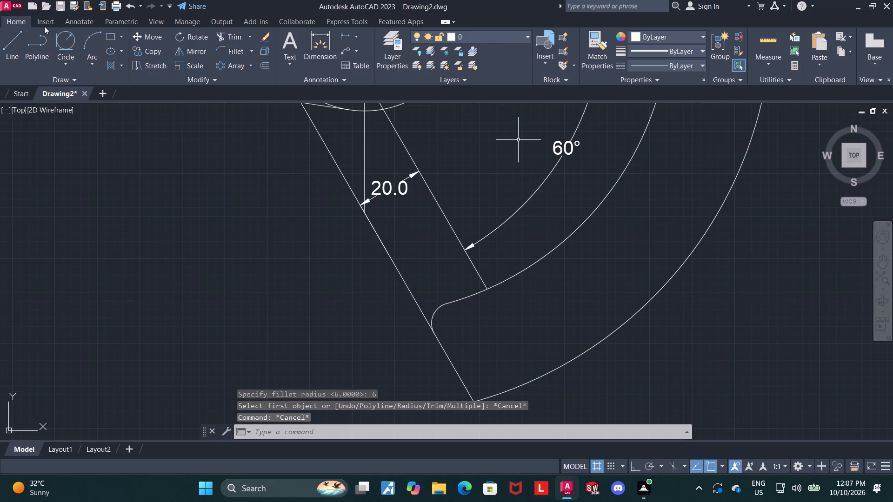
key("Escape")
Draw a radius 6 circle tangent to the lower spoke's inner edge and the inner rim arc, between the two spokes.
left_click(61, 47)
left_click(473, 263)
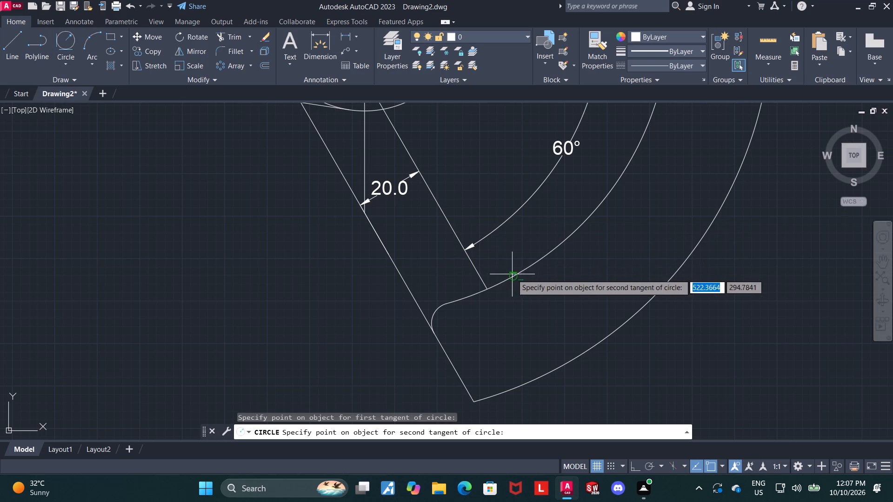
left_click(513, 275)
key("6")
key("Return")
key("Escape")
key("Escape")
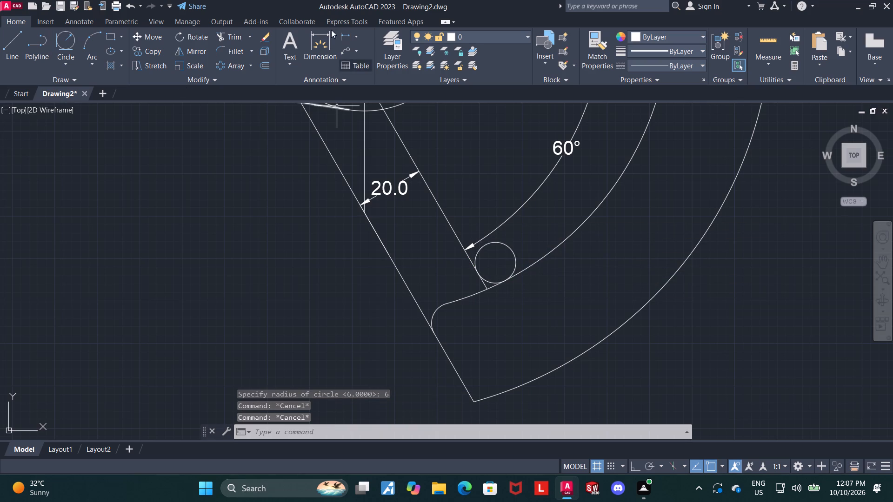
Trim the second tangent circle to a corner arc and remove the spoke edge's leftover end below it.
left_click(228, 36)
left_click(500, 245)
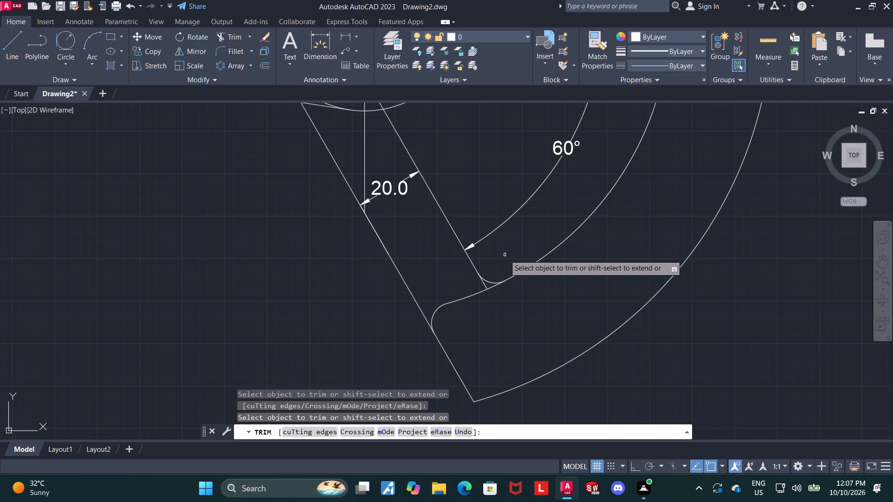
scroll(482, 288, "up", 1)
left_click(484, 284)
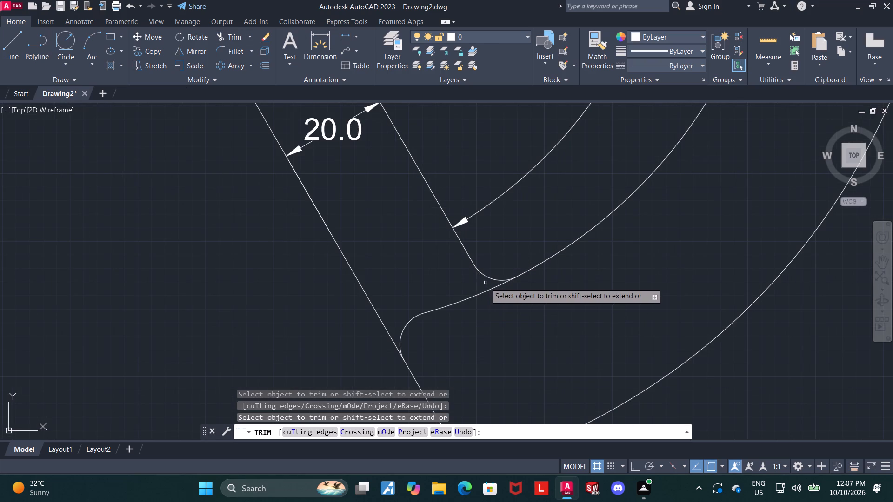
Trim away the part of the lower spoke's inner edge that lies inside the hub's outer circle.
scroll(483, 283, "down", 3)
middle_click_drag(741, 293, 741, 302)
scroll(476, 216, "up", 2)
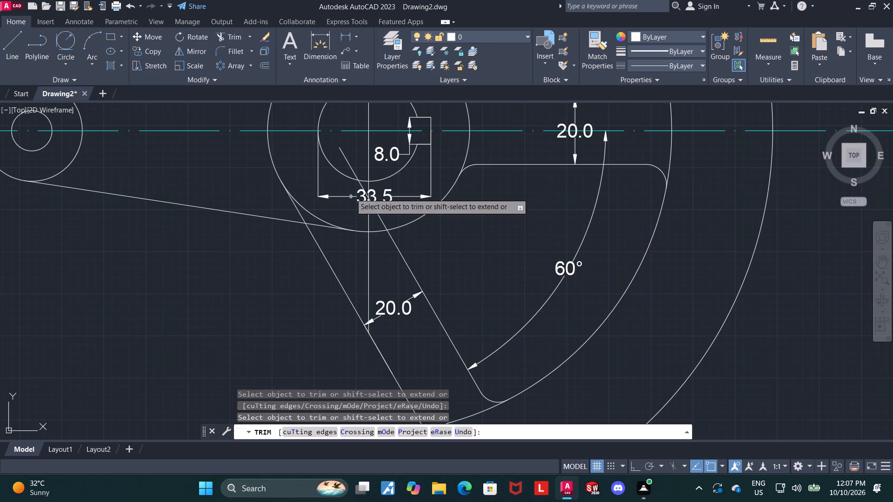
left_click(349, 168)
left_click(373, 209)
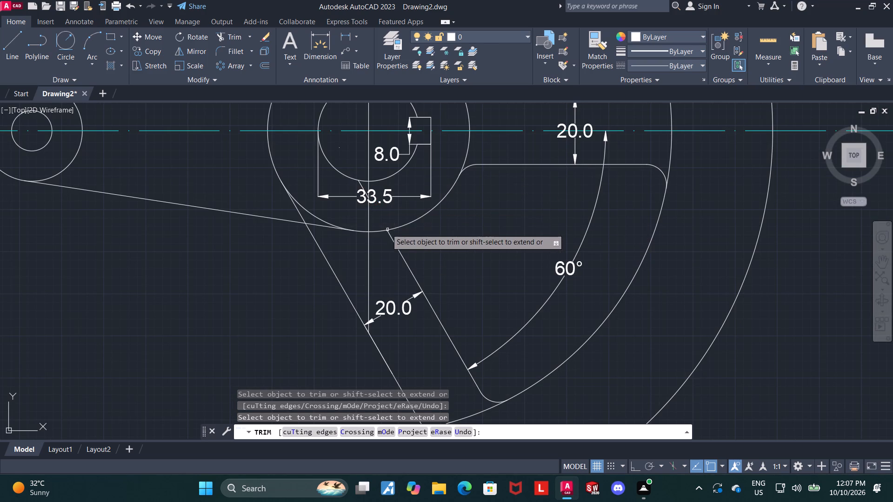
scroll(368, 187, "up", 3)
left_click(333, 185)
scroll(357, 193, "down", 3)
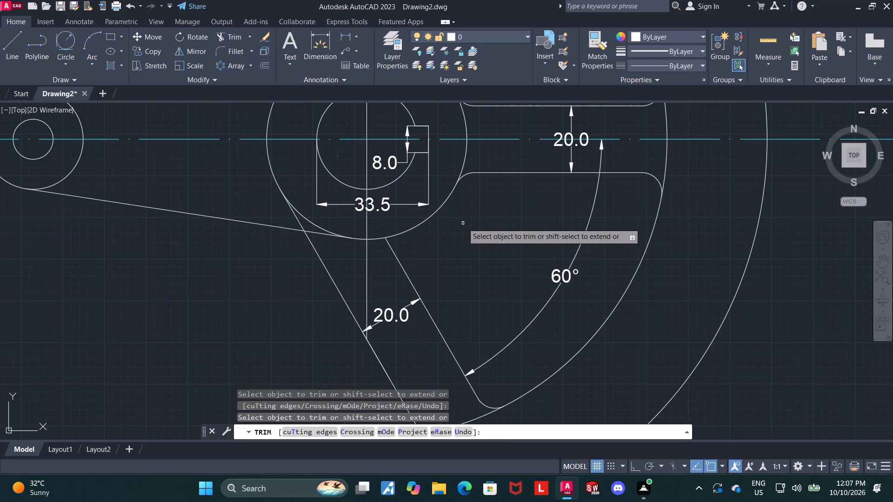
key("Escape")
key("Escape")
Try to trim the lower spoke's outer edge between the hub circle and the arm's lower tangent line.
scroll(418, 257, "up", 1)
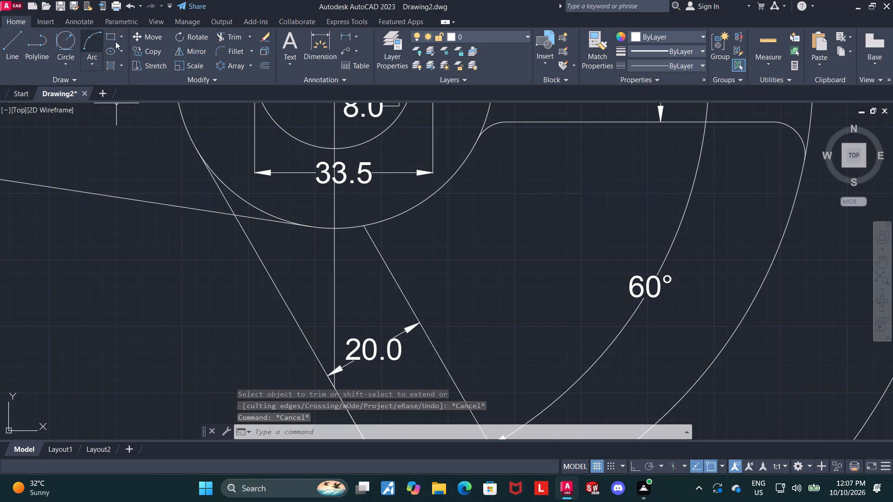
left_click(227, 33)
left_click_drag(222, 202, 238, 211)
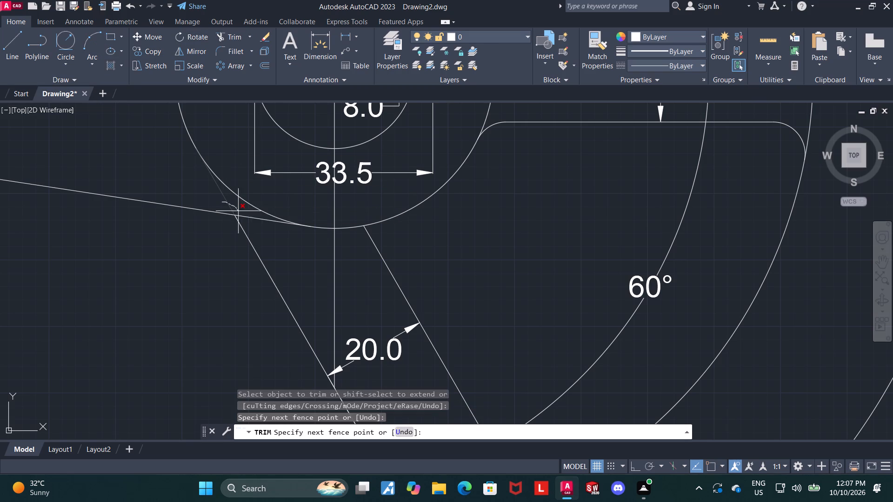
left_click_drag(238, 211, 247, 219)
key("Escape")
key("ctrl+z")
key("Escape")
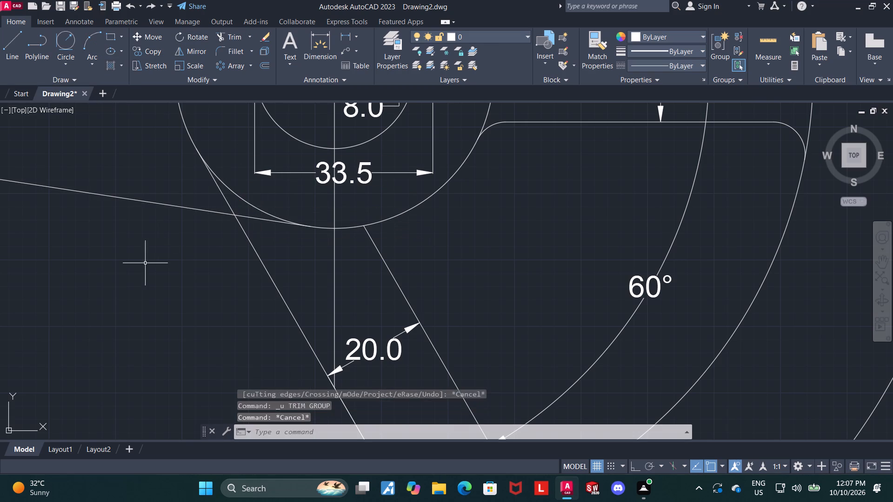
Draw a radius 40 circle tangent to the arm's lower tangent line and the lower spoke's outer edge.
key("Escape")
left_click(63, 38)
left_click(148, 202)
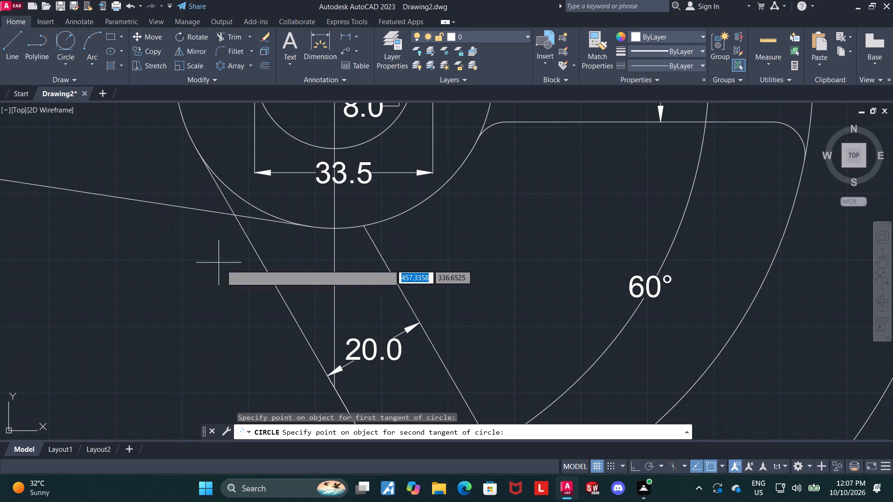
left_click(256, 271)
left_click(266, 270)
scroll(200, 297, "down", 2)
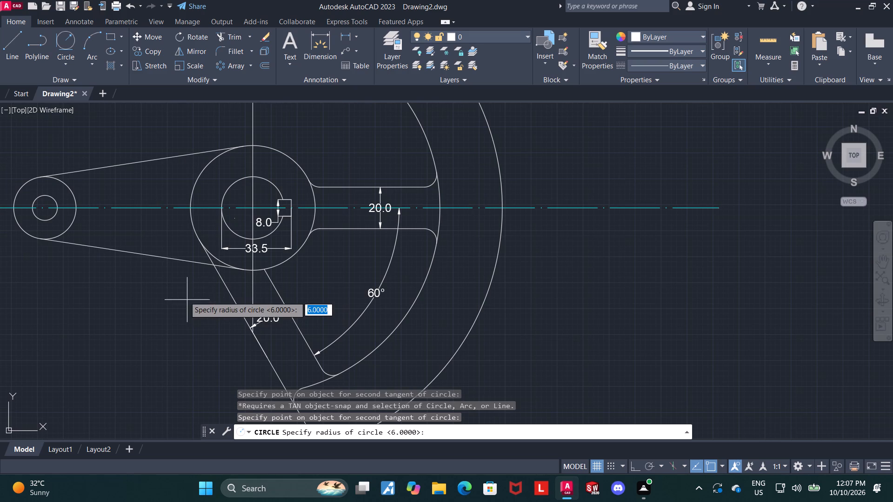
type("40")
key("Return")
key("Escape")
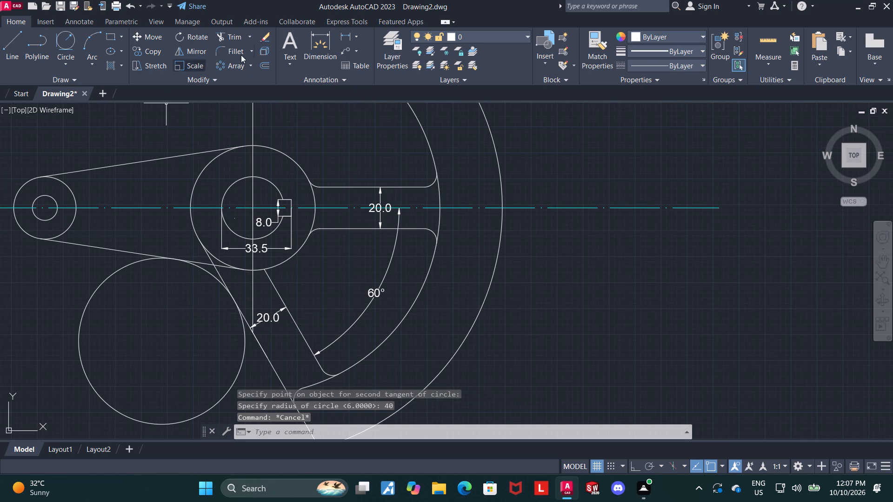
Trim the radius 40 circle down to the blend arc between the arm's lower line and the lower spoke.
left_click(240, 35)
left_click_drag(102, 292, 222, 398)
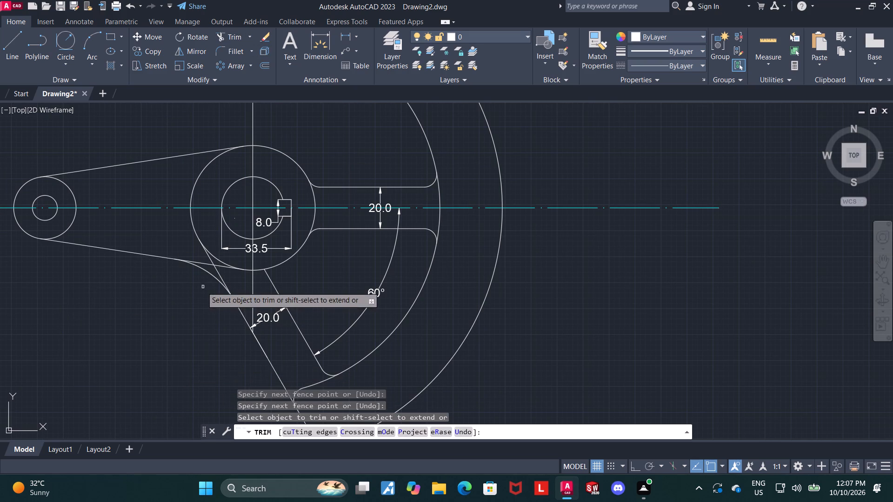
scroll(198, 277, "up", 2)
key("Escape")
key("Escape")
Examine the lower spoke's outer edge and how the arm, blend arc, spoke and hub meet.
left_click(240, 259)
scroll(234, 269, "down", 3)
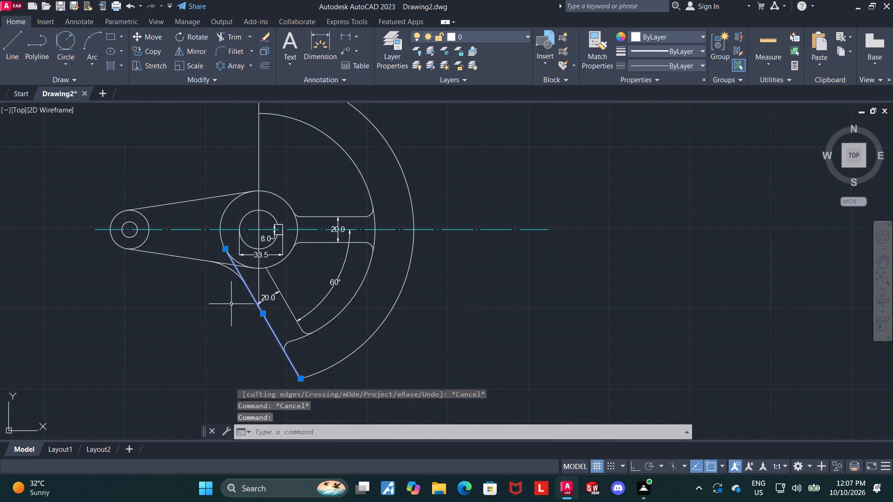
scroll(202, 318, "up", 2)
left_click(202, 311)
key("Escape")
key("Escape")
key("Escape")
scroll(206, 324, "down", 1)
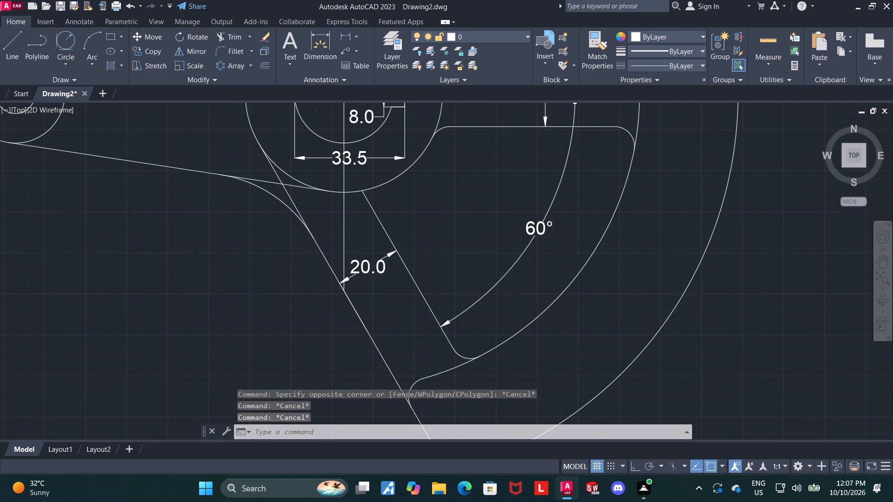
middle_click_drag(228, 304, 265, 297)
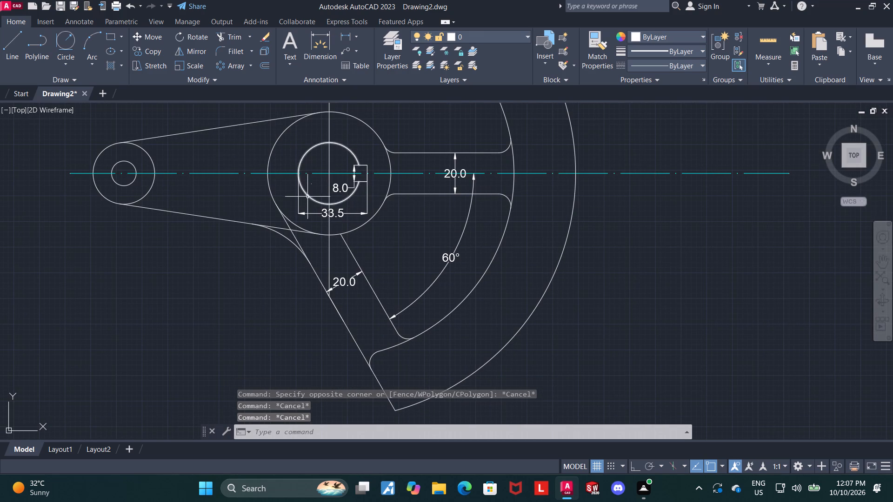
scroll(557, 266, "down", 1)
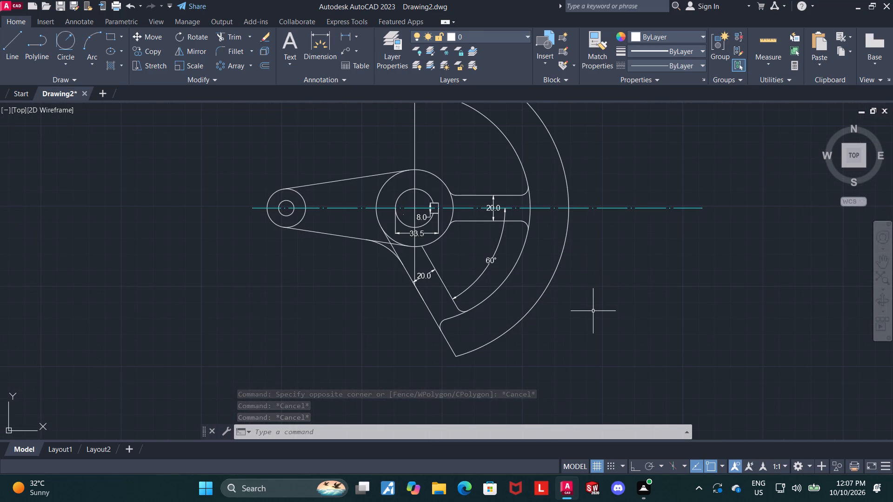
scroll(593, 312, "up", 1)
key("Escape")
key("Escape")
key("Escape")
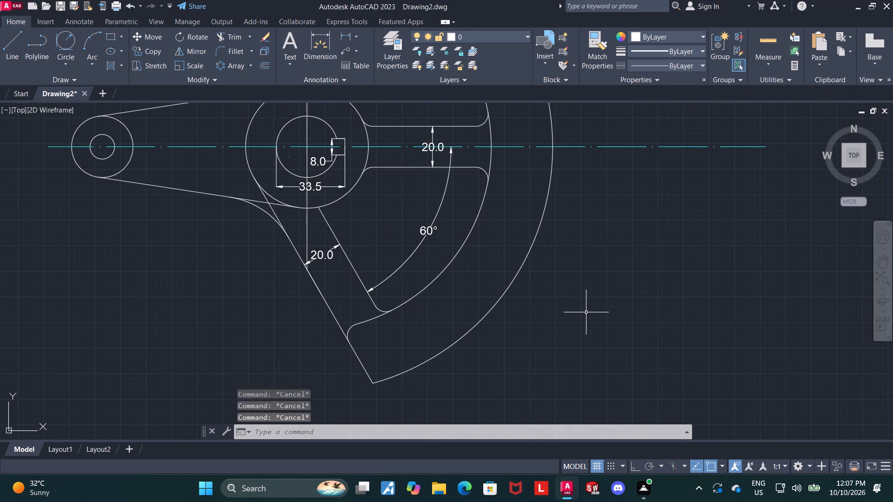
middle_click_drag(586, 314, 585, 359)
scroll(573, 307, "down", 1)
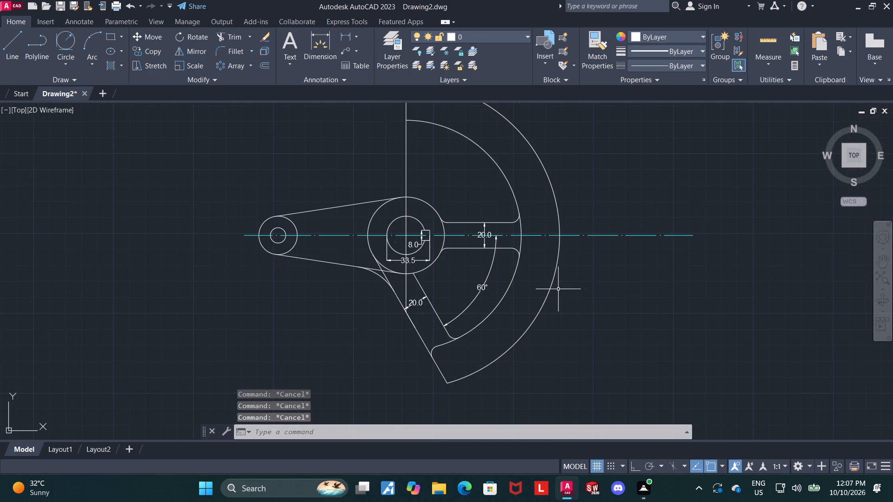
scroll(406, 268, "up", 2)
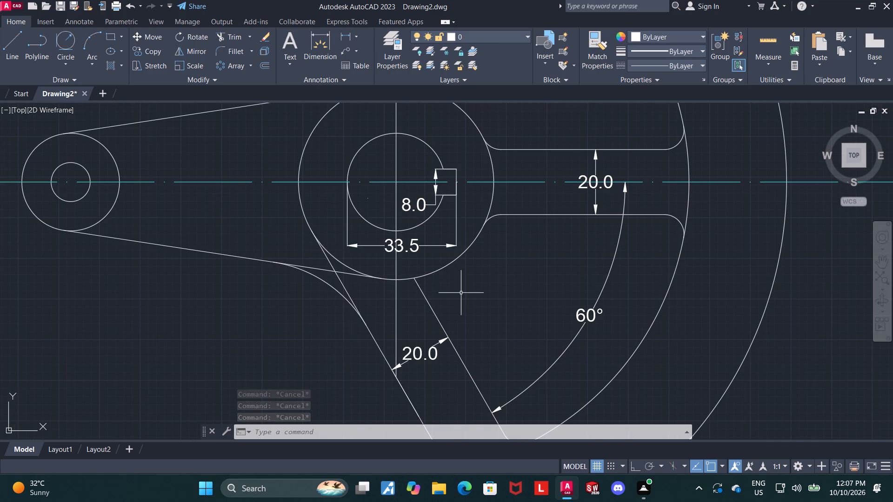
Fillet the corner between the hub's outer circle and the lower spoke's inner edge with radius 6.
scroll(461, 293, "up", 1)
key("Escape")
key("Escape")
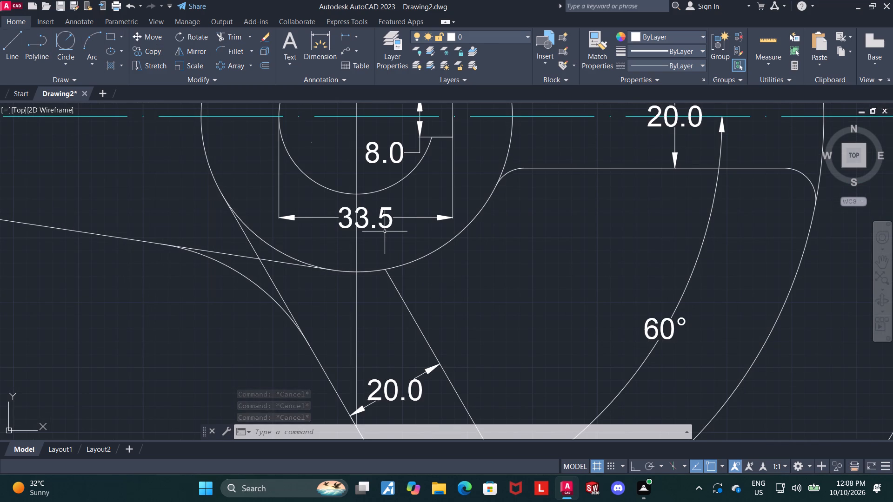
key("f")
key("Return")
key("r")
key("Return")
key("6")
key("Return")
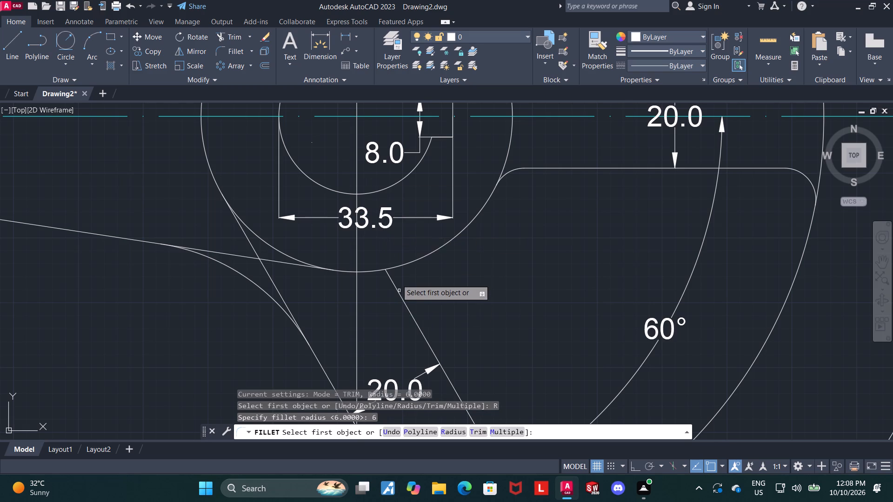
left_click(401, 265)
left_click(395, 284)
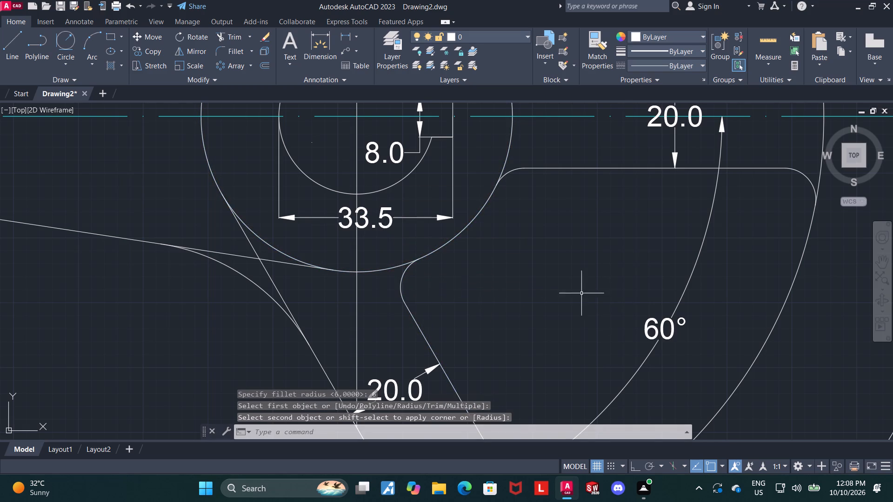
Add a radius dimension to the outer circle at the arm's small end, placed outside the part.
scroll(550, 284, "down", 2)
middle_click_drag(550, 272, 485, 232)
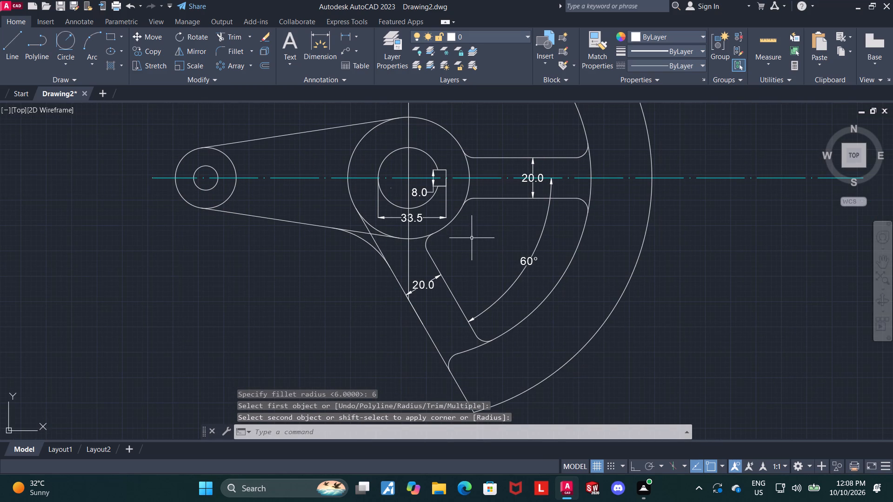
scroll(470, 238, "down", 1)
middle_click_drag(472, 244, 444, 248)
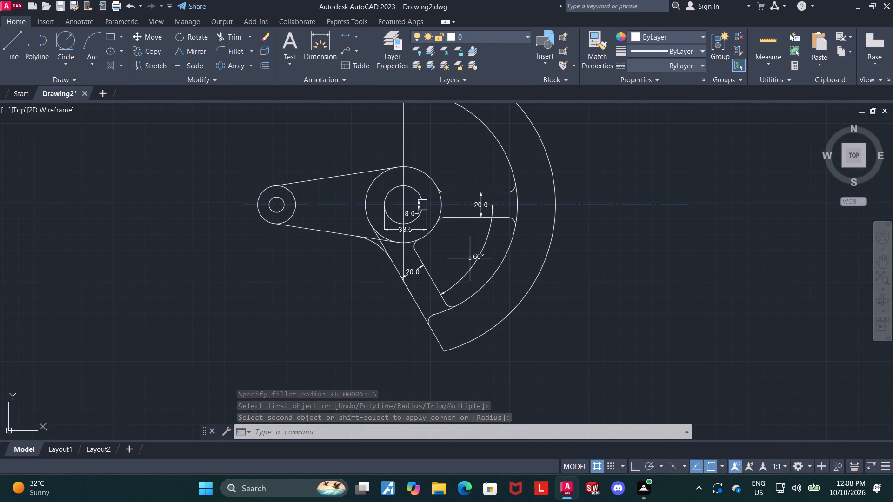
scroll(455, 262, "up", 1)
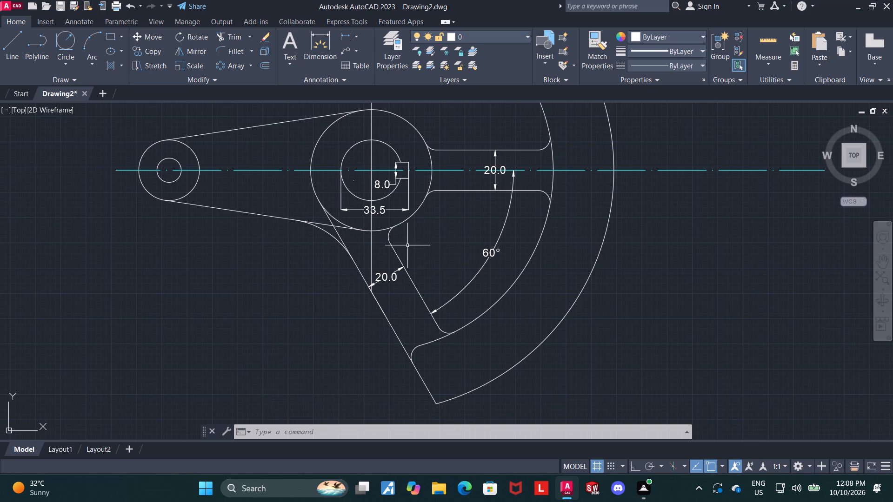
key("Escape")
key("Escape")
left_click(321, 45)
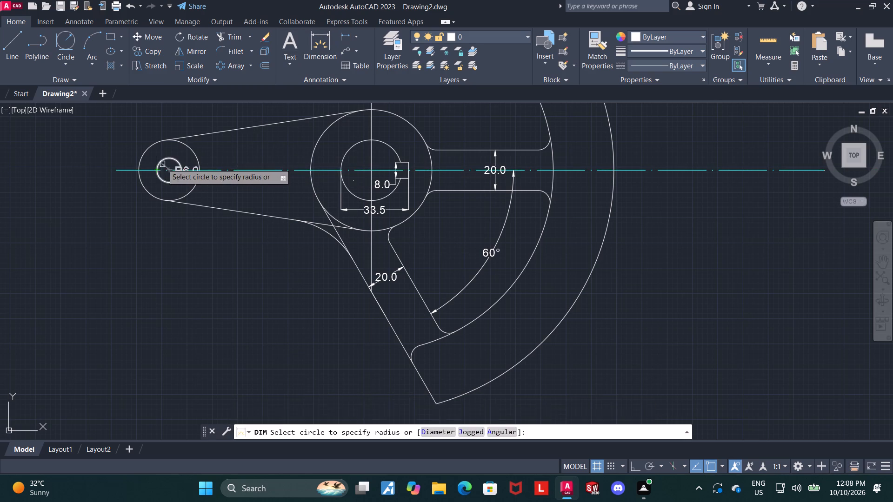
left_click(141, 152)
left_click(126, 144)
key("Escape")
Dimension the width of the small hole at the arm's end horizontally, placing the dimension below the arm.
left_click(321, 37)
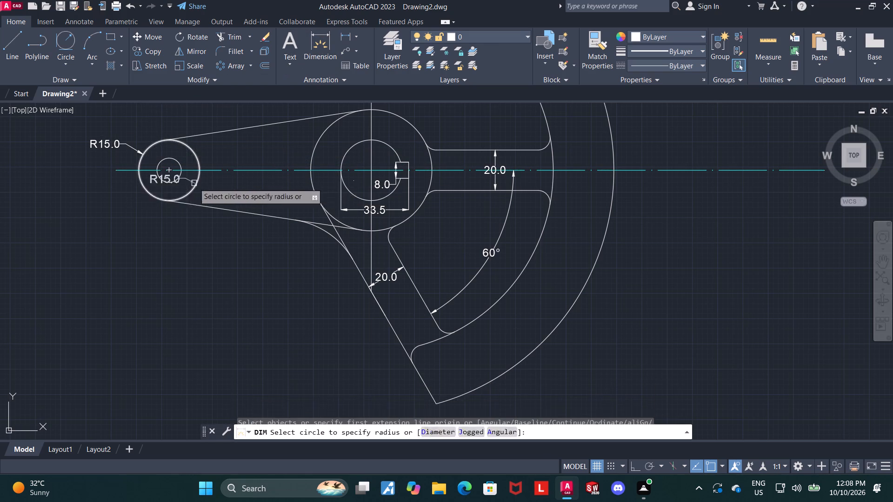
left_click(155, 171)
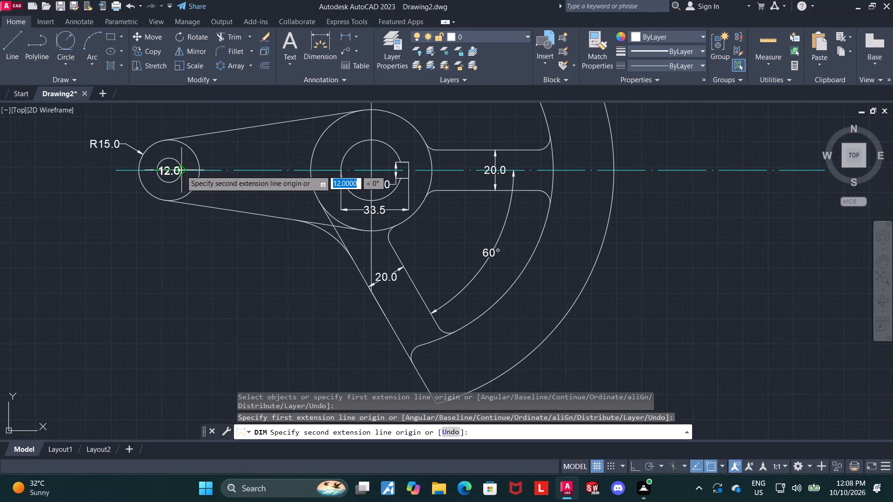
left_click(183, 170)
left_click(147, 236)
key("Escape")
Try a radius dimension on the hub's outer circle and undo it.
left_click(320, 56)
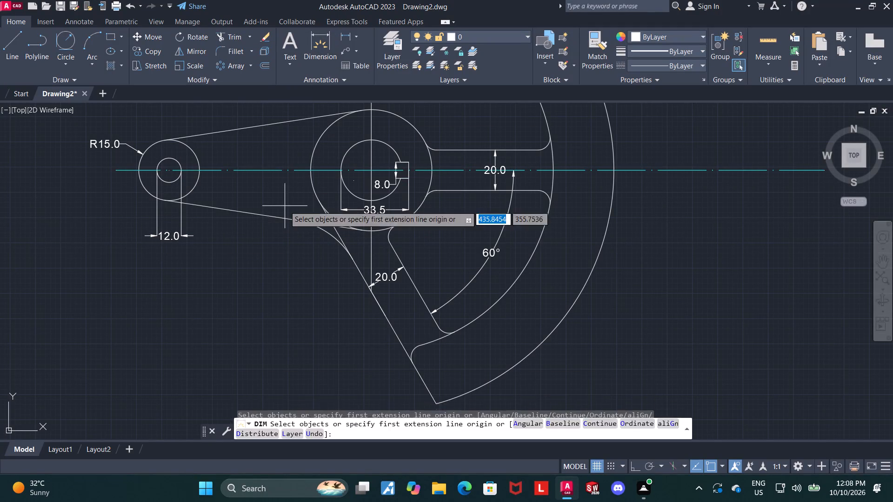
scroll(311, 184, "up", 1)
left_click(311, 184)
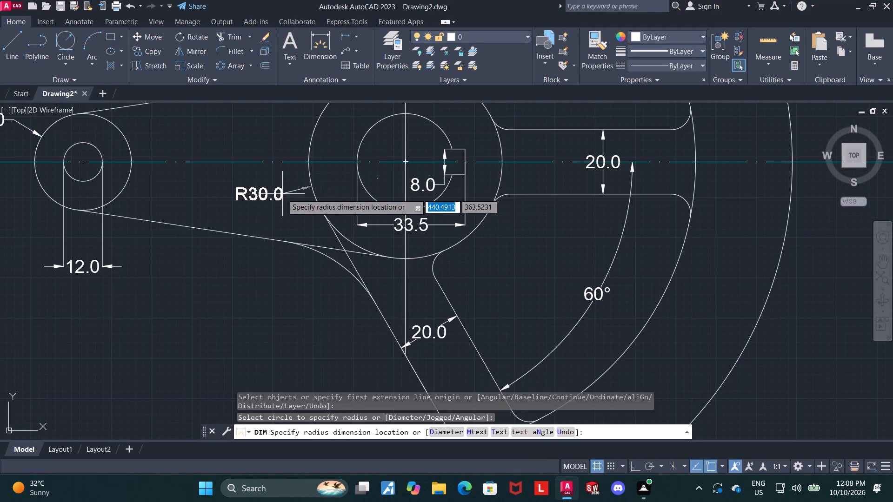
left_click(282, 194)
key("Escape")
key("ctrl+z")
Add a diameter dimension to the hub's outer circle, placed within the arm area beside the hub.
left_click(325, 42)
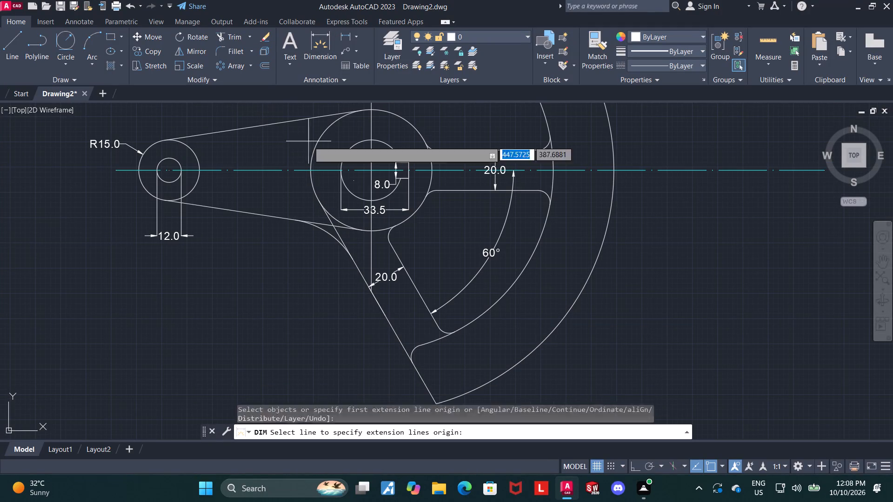
left_click(314, 183)
key("d")
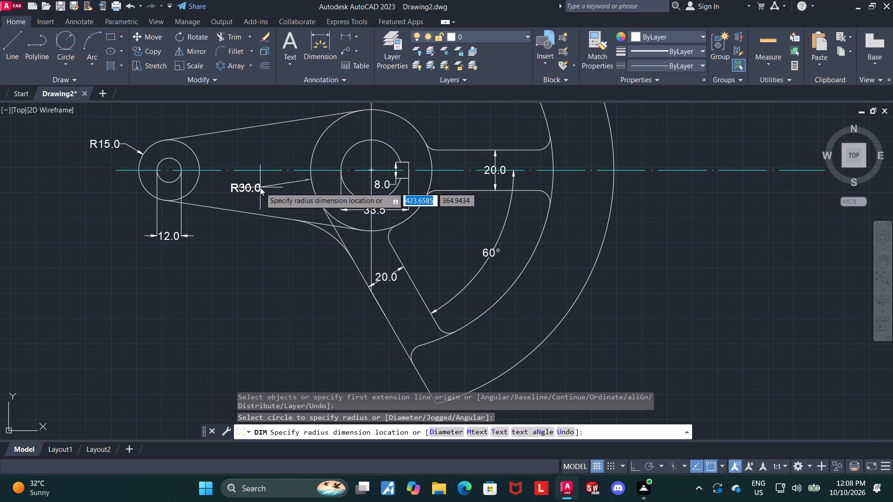
key("Return")
key("Escape")
left_click(317, 40)
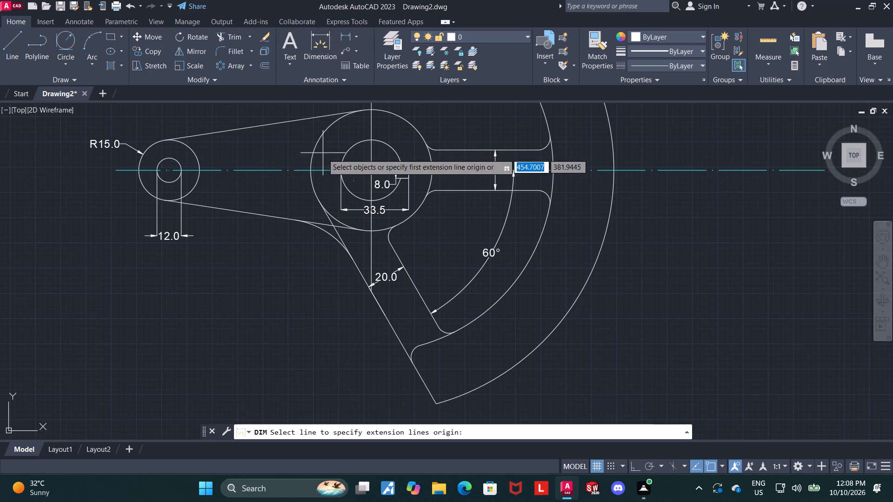
left_click(313, 182)
left_click(279, 197)
key("Escape")
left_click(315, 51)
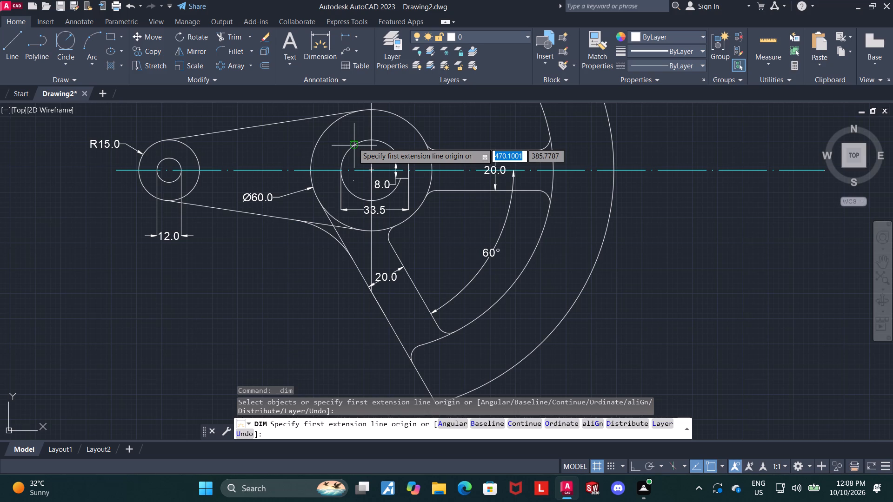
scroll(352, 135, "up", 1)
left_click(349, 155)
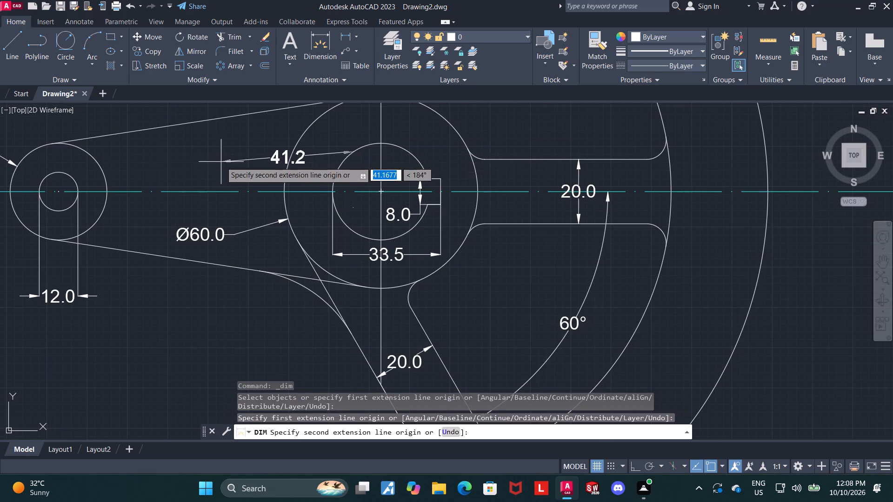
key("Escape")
Add a diameter dimension to the hub's bore arc, placed in the arm above the centreline.
left_click(326, 47)
left_click(341, 160)
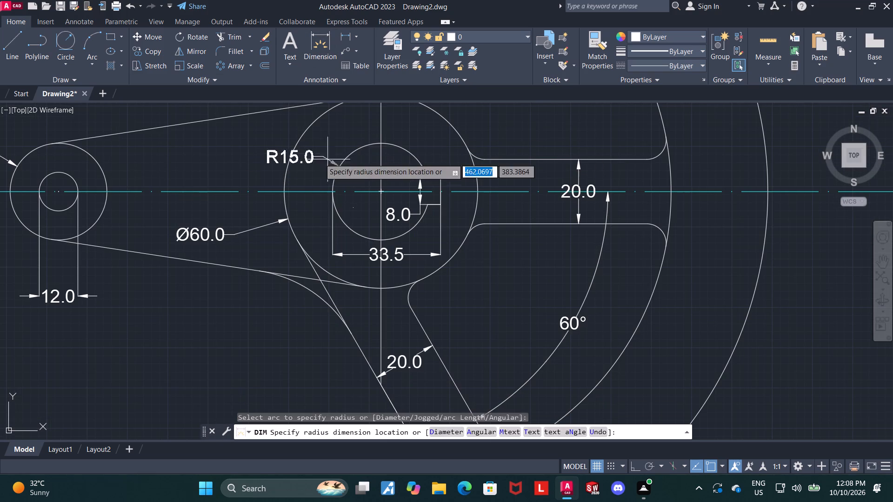
key("f")
key("Return")
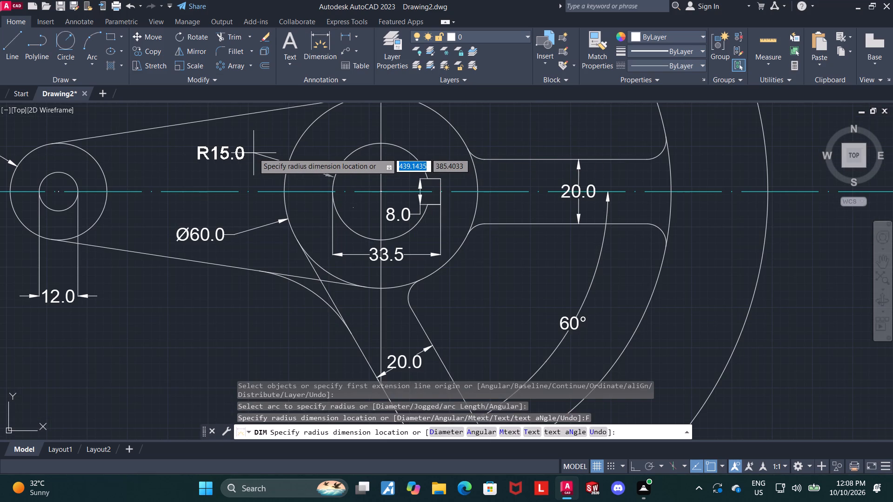
key("BackSpace")
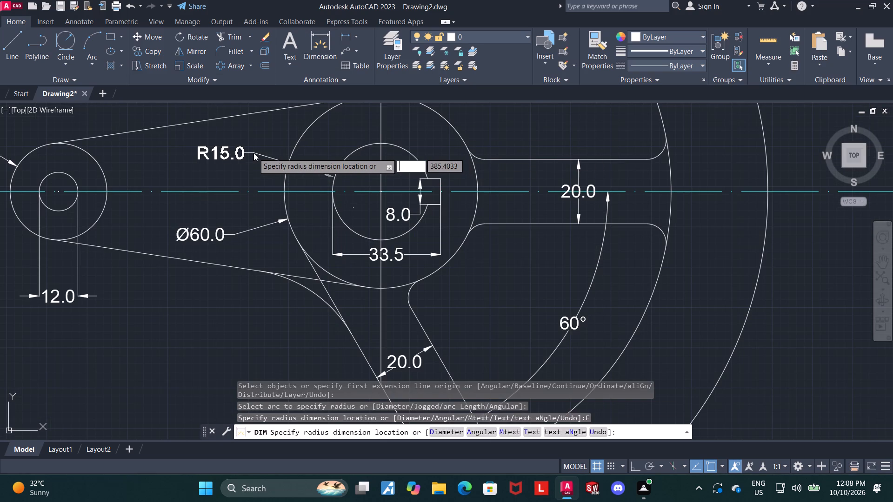
key("d")
key("Return")
left_click(253, 153)
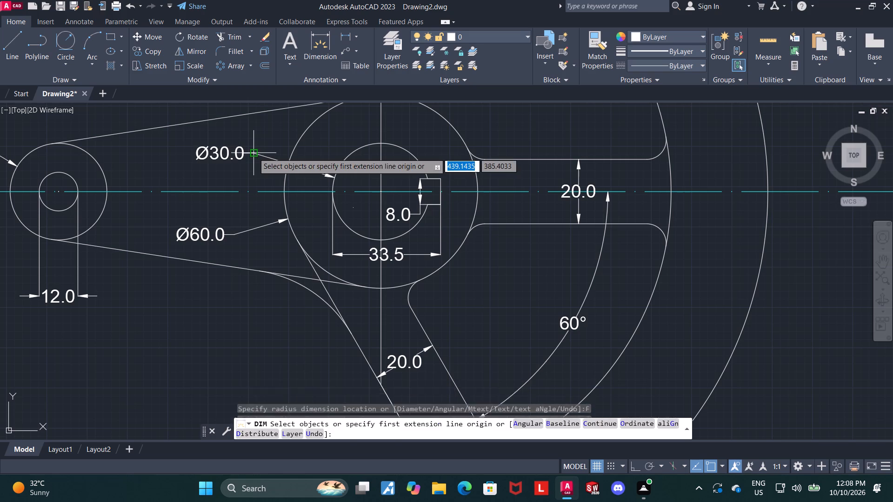
key("Escape")
key("Escape")
Draw a short line from the blend arc's lower end into the interior of the angled spoke.
scroll(380, 191, "down", 4)
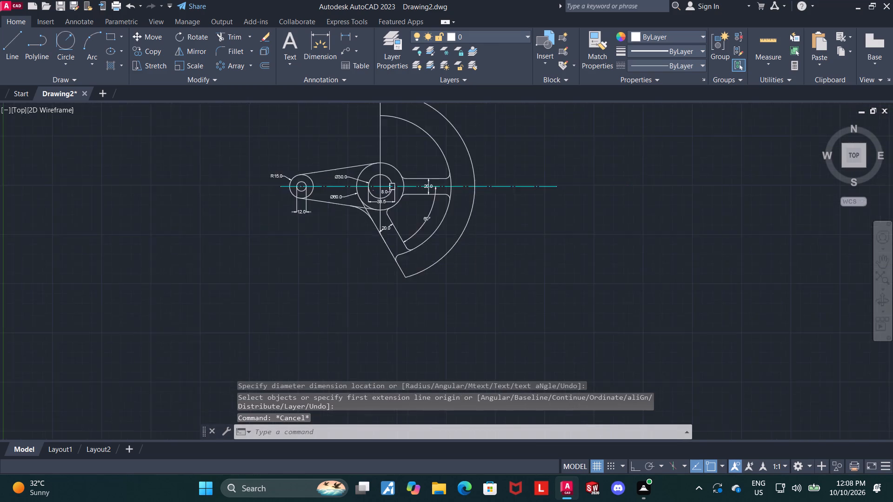
middle_click_drag(379, 172, 386, 197)
scroll(386, 185, "up", 2)
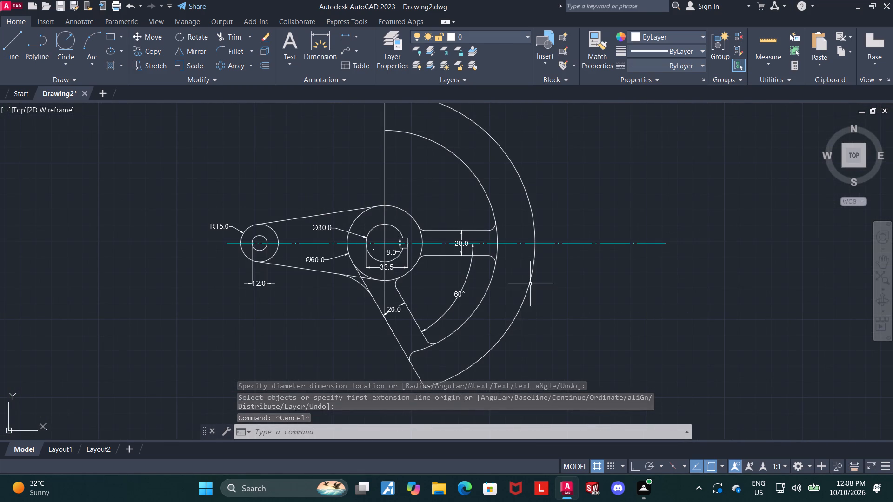
middle_click_drag(590, 346, 594, 291)
scroll(379, 231, "up", 1)
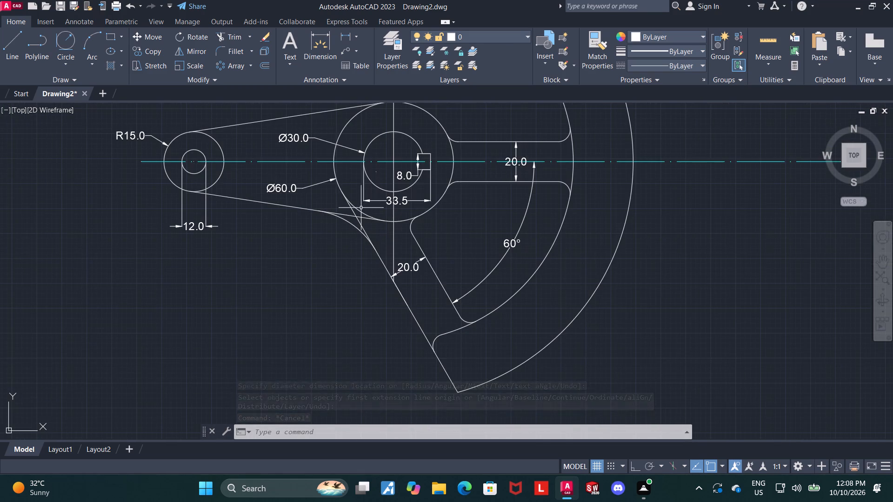
scroll(360, 207, "up", 3)
key("Escape")
left_click(8, 34)
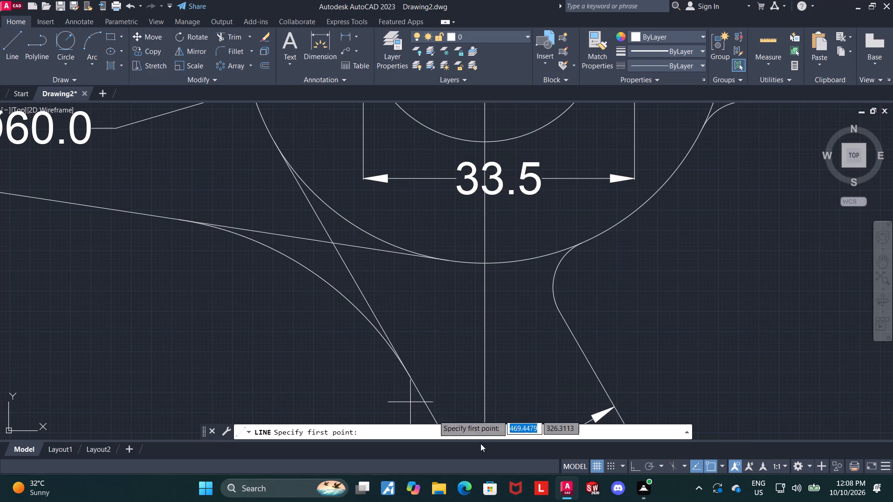
scroll(428, 375, "down", 3)
scroll(420, 369, "up", 1)
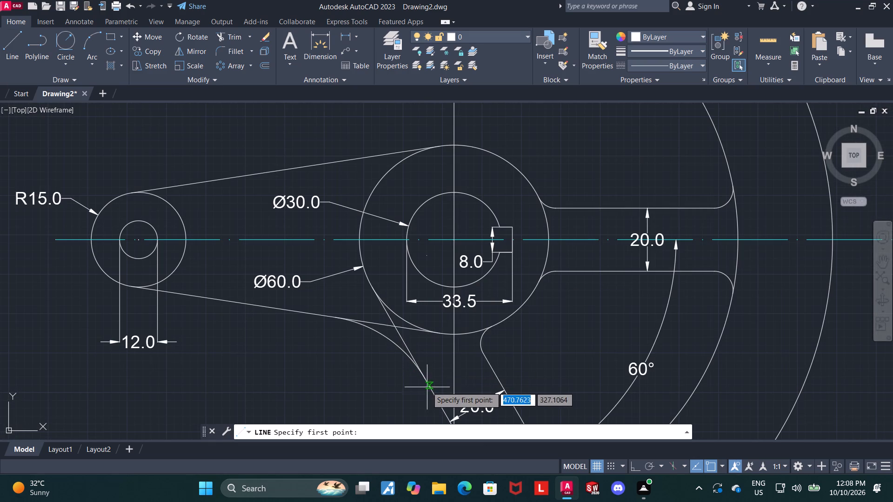
left_click(423, 381)
left_click(441, 370)
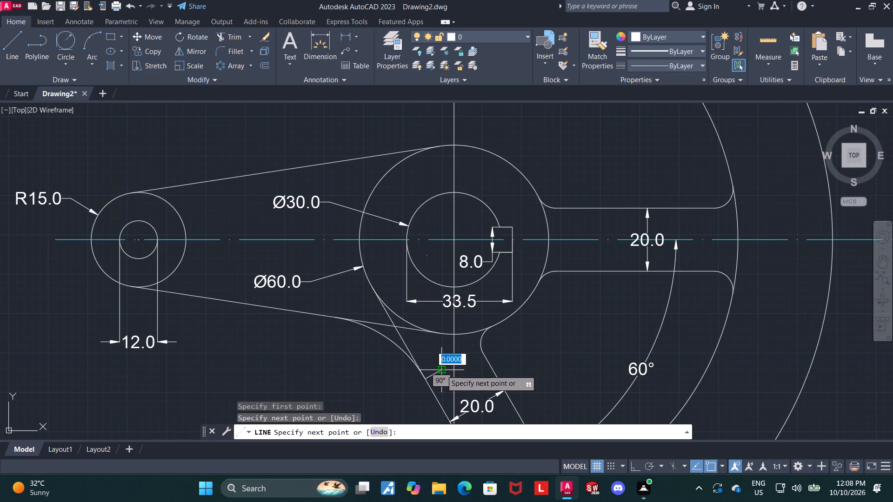
key("Escape")
key("Escape")
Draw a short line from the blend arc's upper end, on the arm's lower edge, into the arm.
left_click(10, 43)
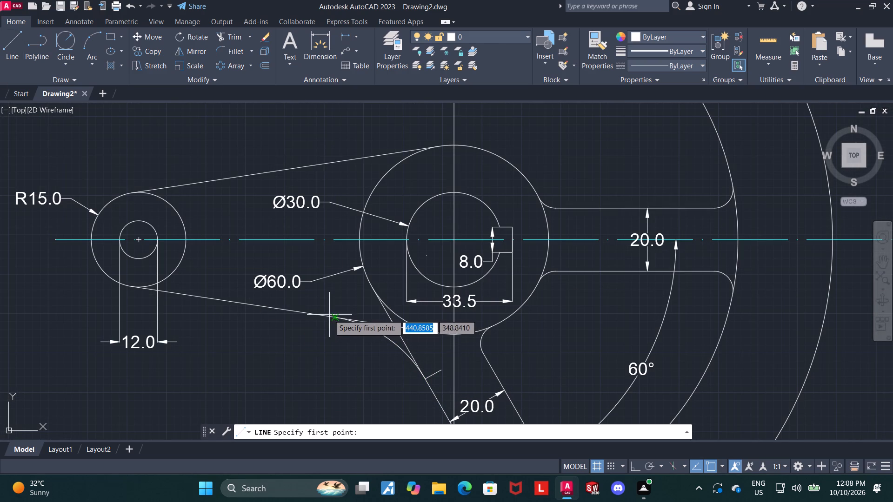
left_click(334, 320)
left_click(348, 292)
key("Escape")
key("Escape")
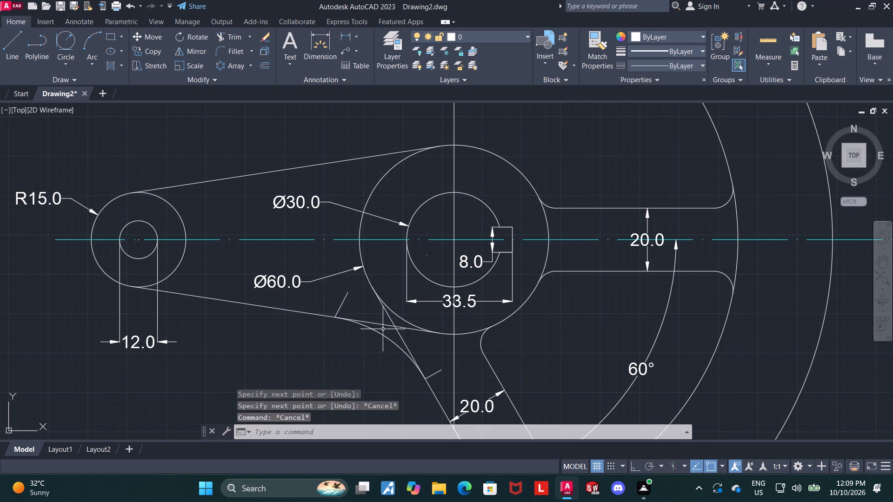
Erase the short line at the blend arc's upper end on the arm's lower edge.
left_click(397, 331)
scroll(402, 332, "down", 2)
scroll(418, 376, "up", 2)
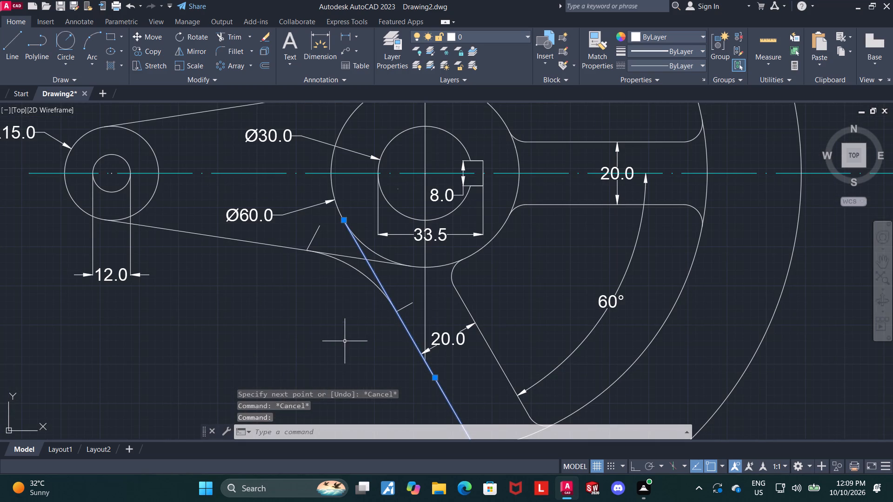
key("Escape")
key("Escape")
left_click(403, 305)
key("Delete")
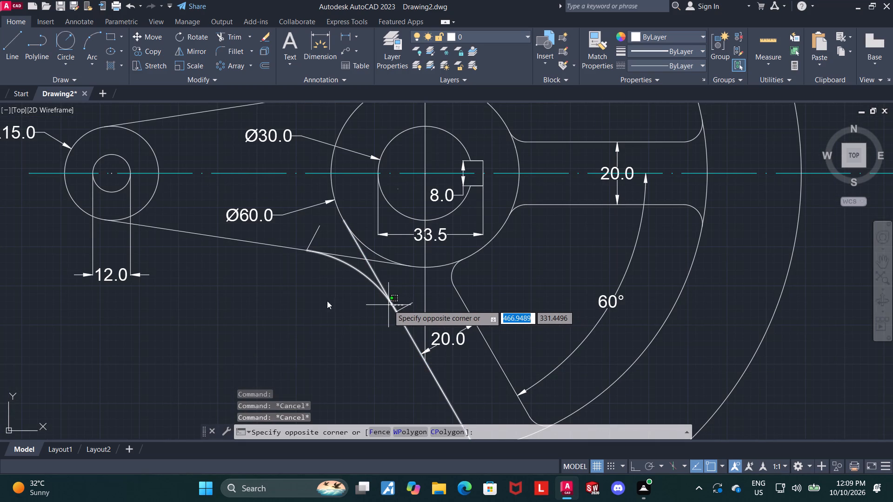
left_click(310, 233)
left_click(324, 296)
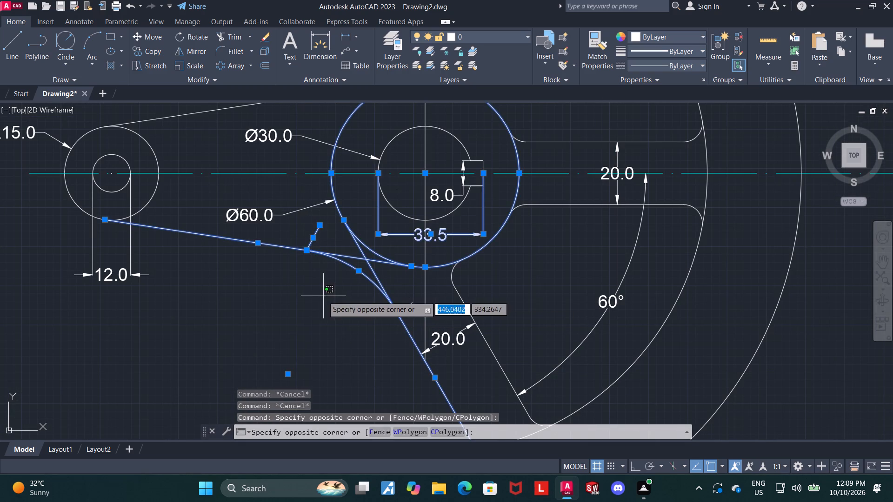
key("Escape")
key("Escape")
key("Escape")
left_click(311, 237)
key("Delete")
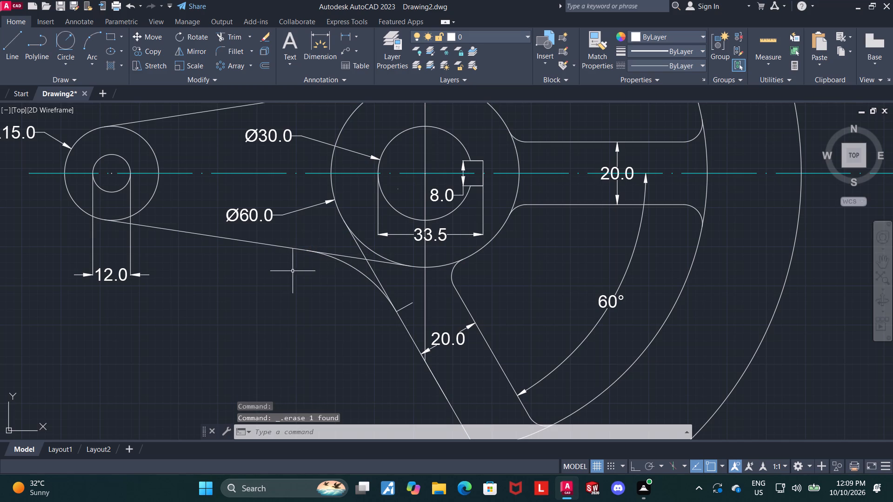
Change the angled spoke's long outer edge line to the dash-dot ACAD linetype and the colour Cyan.
scroll(267, 263, "down", 1)
scroll(348, 301, "up", 1)
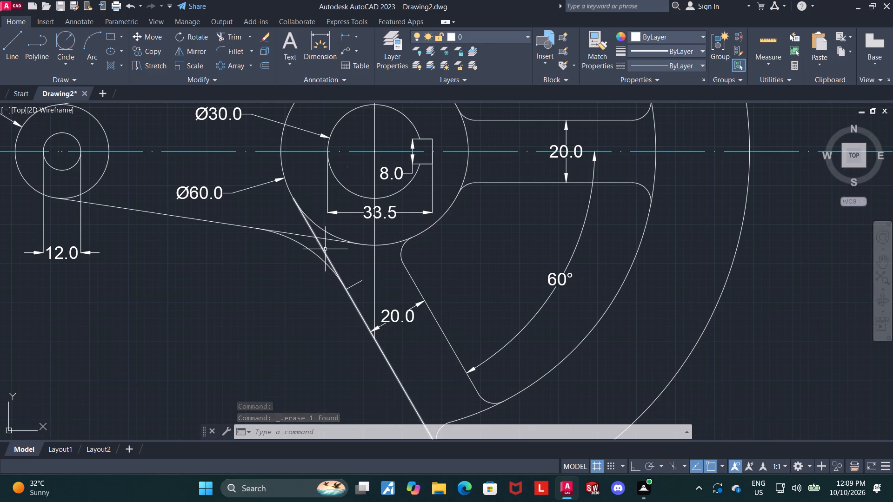
left_click(325, 249)
scroll(382, 266, "down", 3)
scroll(485, 322, "up", 1)
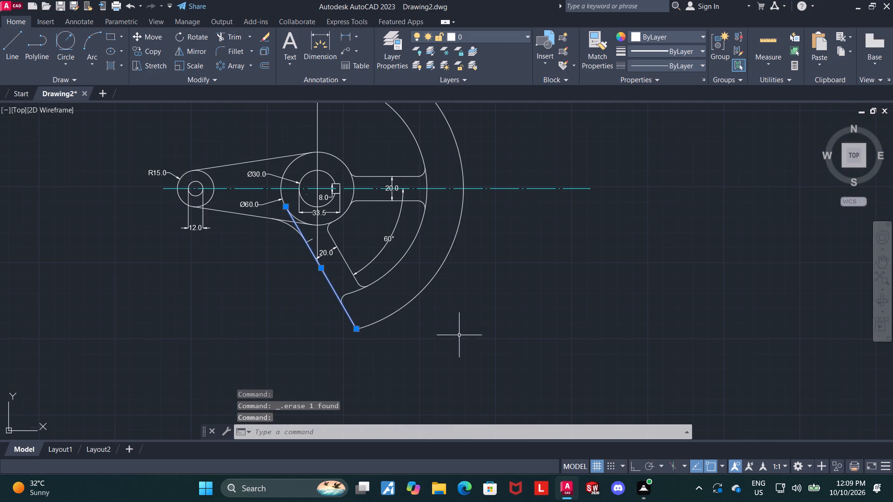
scroll(271, 198, "up", 2)
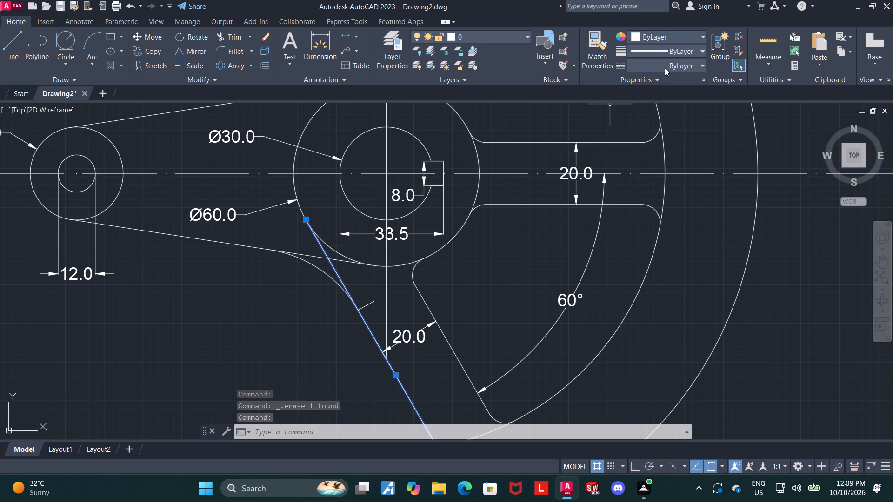
left_click(665, 67)
left_click(674, 106)
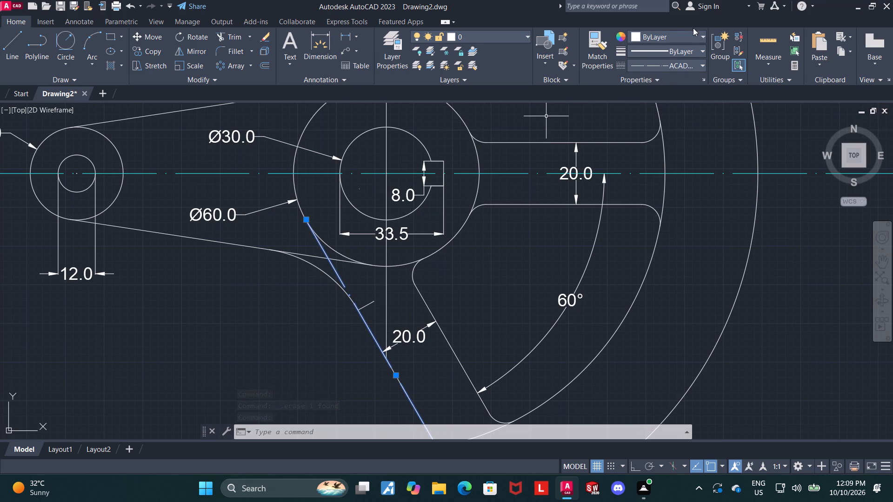
left_click(694, 33)
left_click(673, 146)
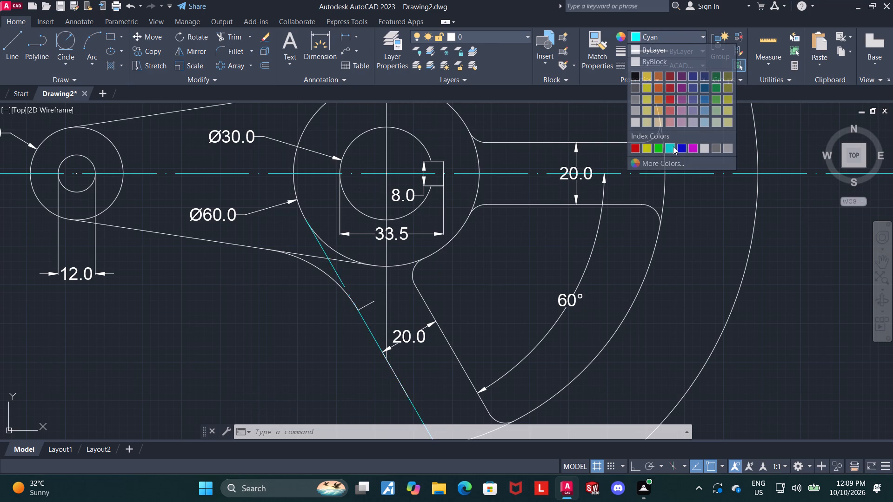
key("Escape")
Change the arm's lower tangent line to the dash-dot ACAD linetype and the colour Cyan.
left_click(249, 247)
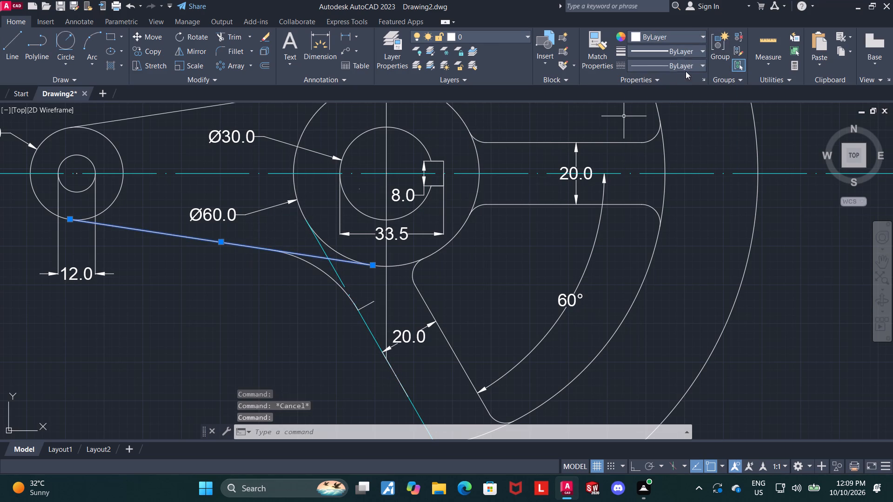
left_click(678, 64)
left_click(666, 107)
key("Escape")
key("Escape")
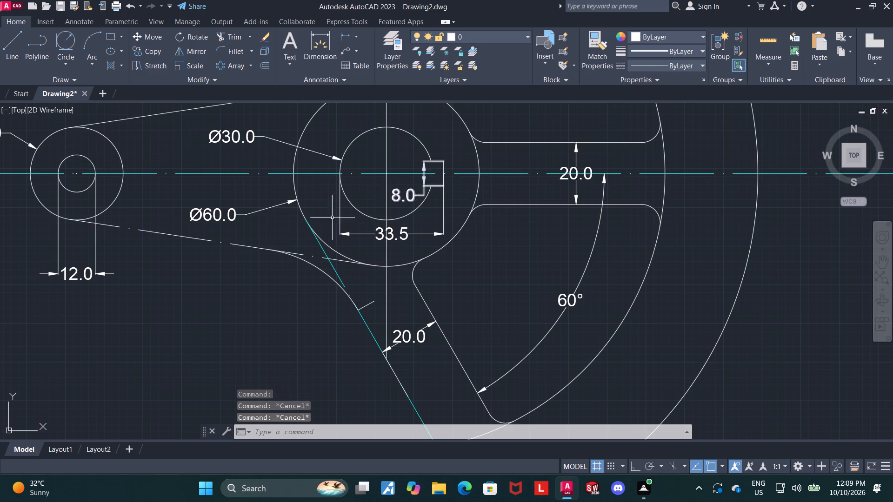
left_click(249, 248)
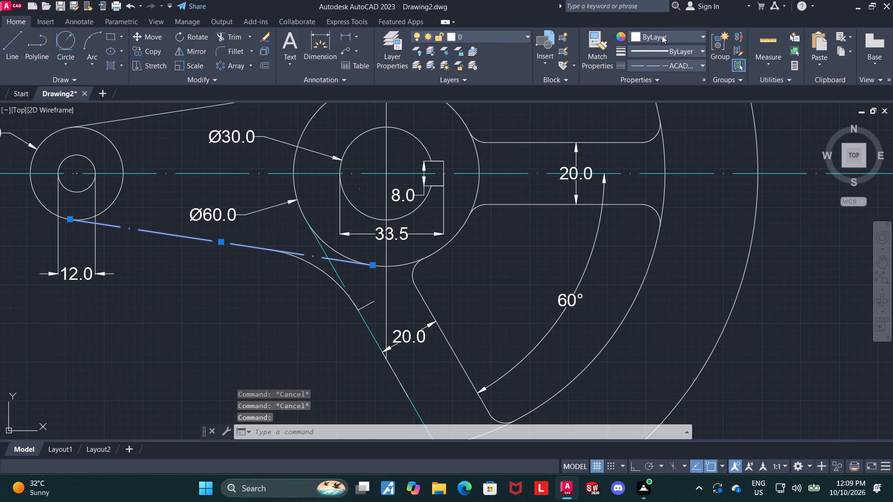
left_click(662, 35)
left_click(673, 145)
key("Escape")
key("Escape")
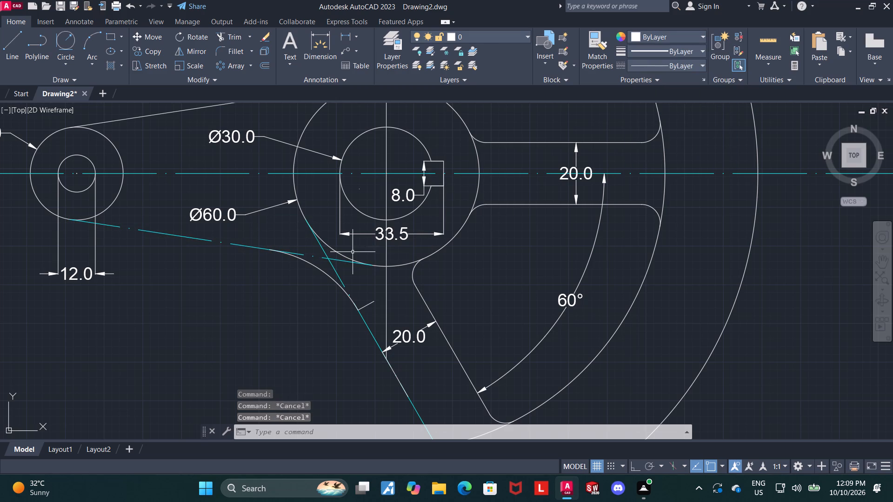
Trim the cyan lines along the arm's lower edge up to the blend arc and along the spoke from the arc to the rim fillet.
scroll(365, 264, "down", 3)
scroll(285, 300, "up", 2)
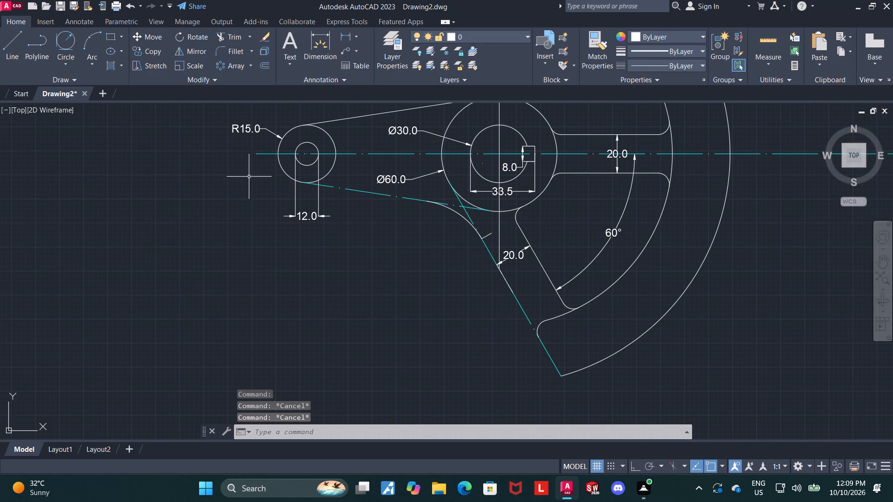
left_click(235, 39)
left_click(371, 193)
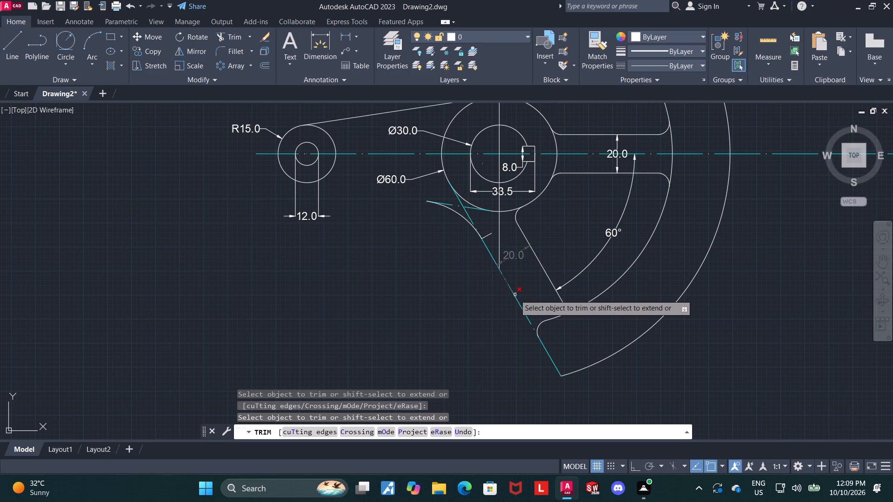
left_click(515, 295)
left_click(488, 252)
key("Escape")
Erase the 20.0 width dimension of the angled spoke.
right_click(509, 256)
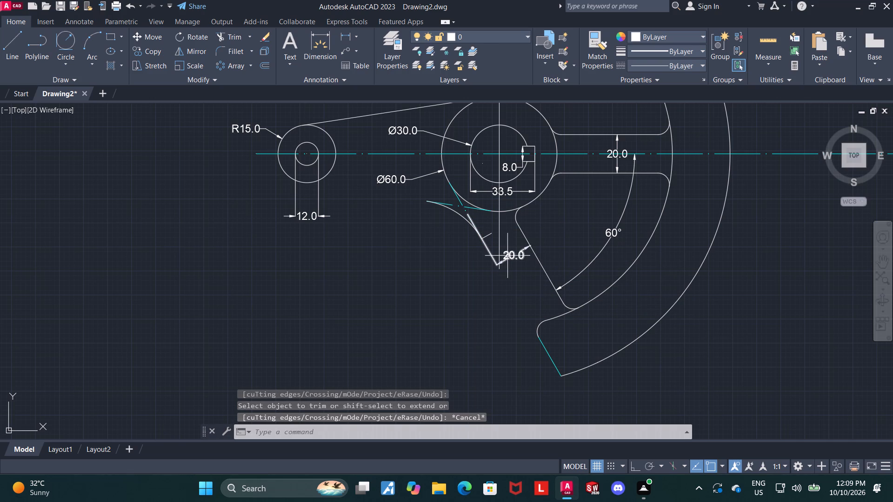
key("Escape")
key("Escape")
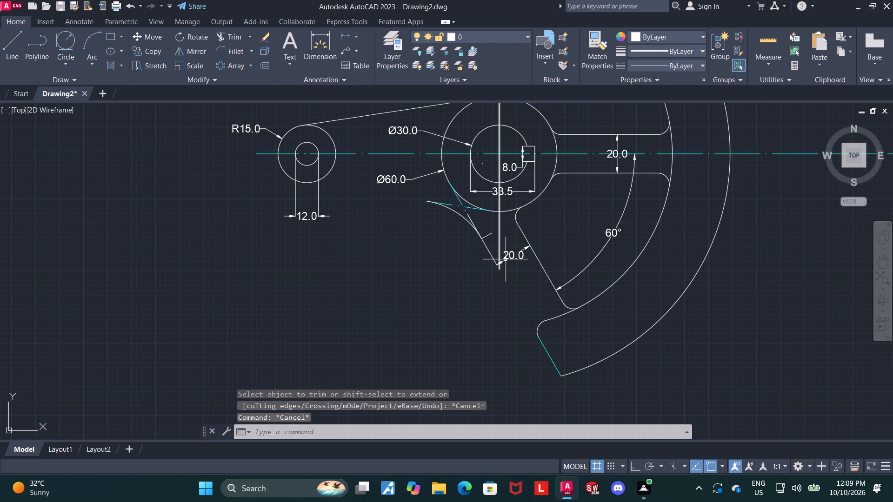
key("Escape")
left_click(516, 257)
right_click(516, 257)
left_click(544, 248)
key("Escape")
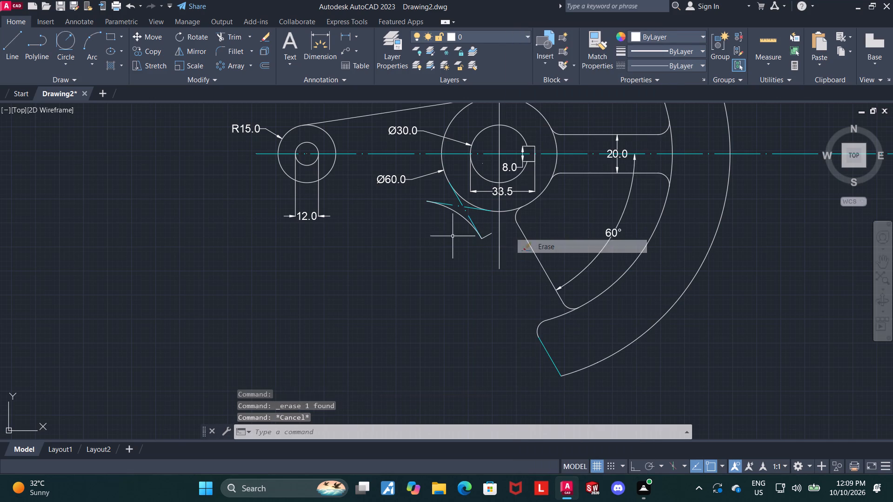
Draw a line from the blend arc's lower end along the spoke edge to the outer rim's lower corner.
left_click(0, 45)
left_click(1, 45)
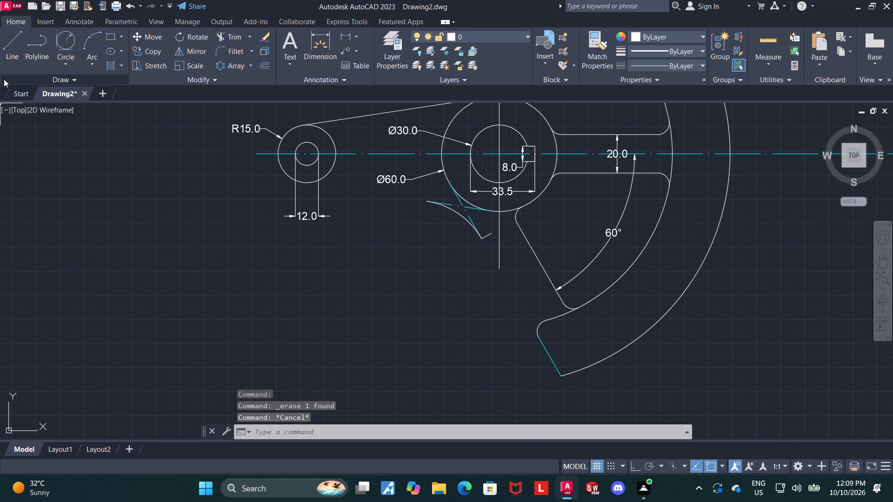
left_click(5, 56)
scroll(484, 243, "up", 3)
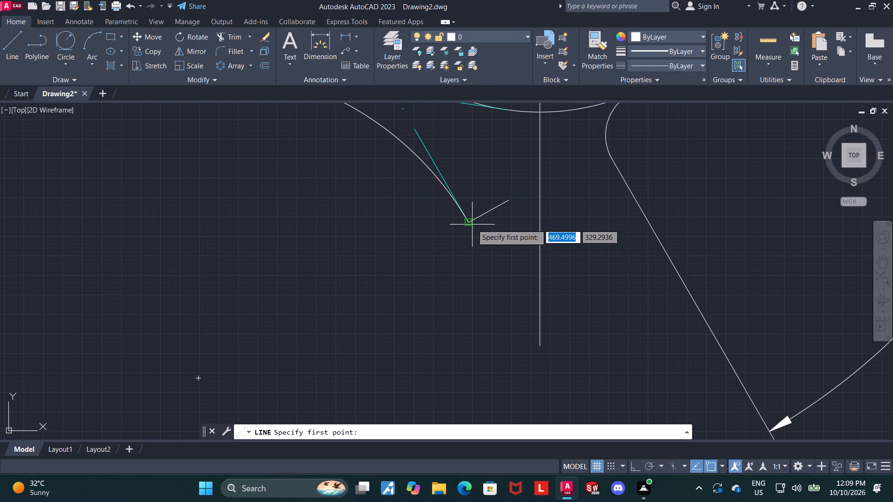
left_click(469, 224)
scroll(496, 275, "down", 4)
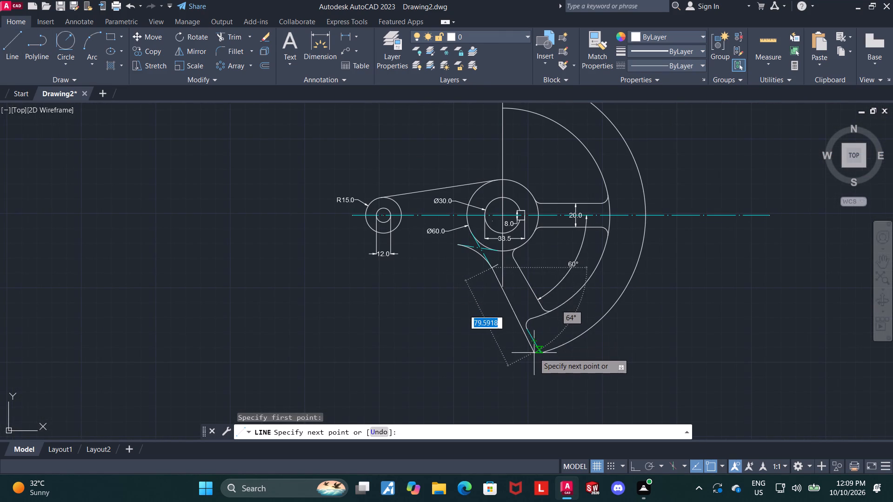
scroll(534, 353, "up", 3)
left_click(556, 355)
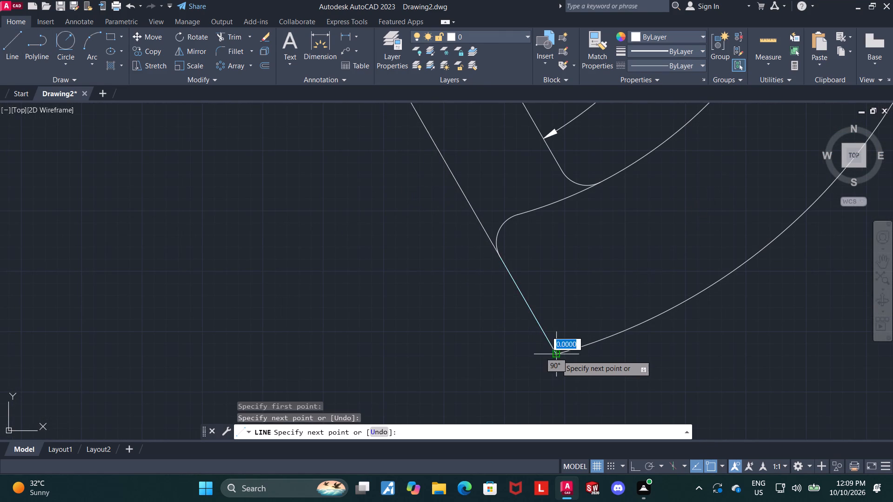
key("Escape")
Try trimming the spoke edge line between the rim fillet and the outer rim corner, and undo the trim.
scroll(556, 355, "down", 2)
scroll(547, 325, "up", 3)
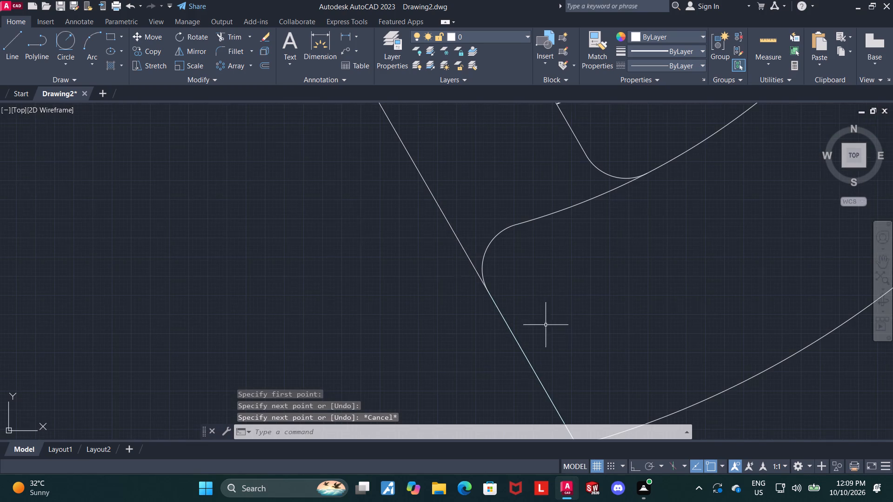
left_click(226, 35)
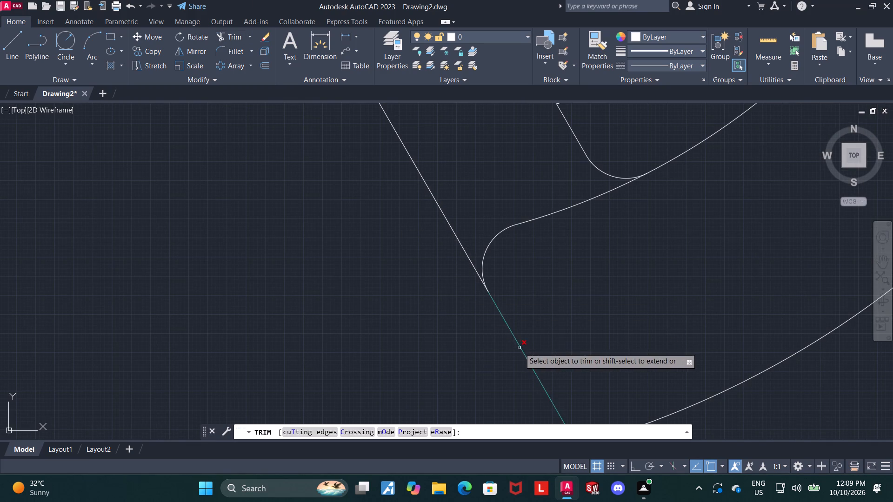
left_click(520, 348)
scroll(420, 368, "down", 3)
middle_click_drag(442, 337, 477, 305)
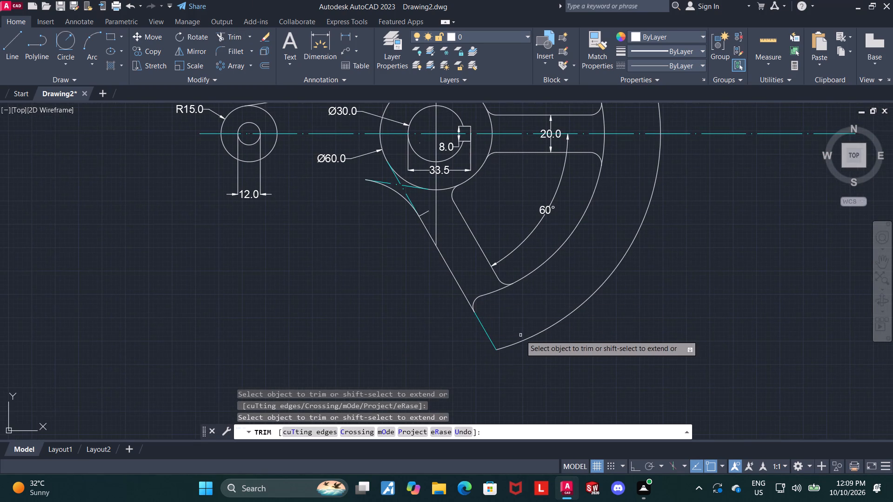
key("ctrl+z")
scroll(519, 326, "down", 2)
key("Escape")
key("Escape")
Draw the arm's lower edge as a line tangent to the R15 circle, ending at the blend arc's upper end.
scroll(450, 210, "down", 3)
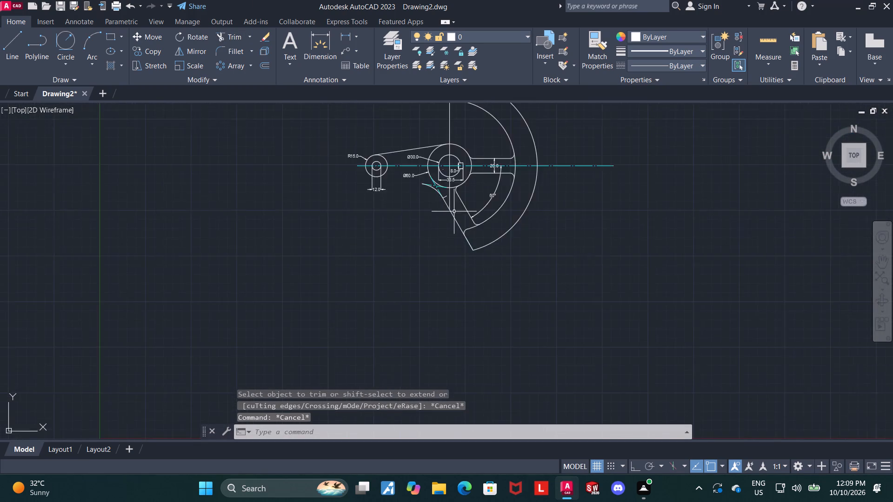
middle_click_drag(468, 238, 504, 305)
scroll(482, 260, "up", 2)
left_click(20, 54)
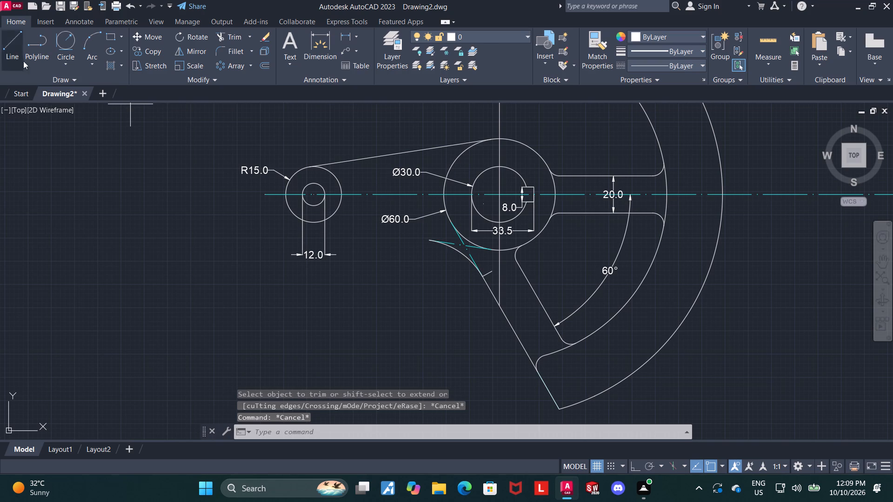
right_click(170, 210, "shift")
left_click(203, 358)
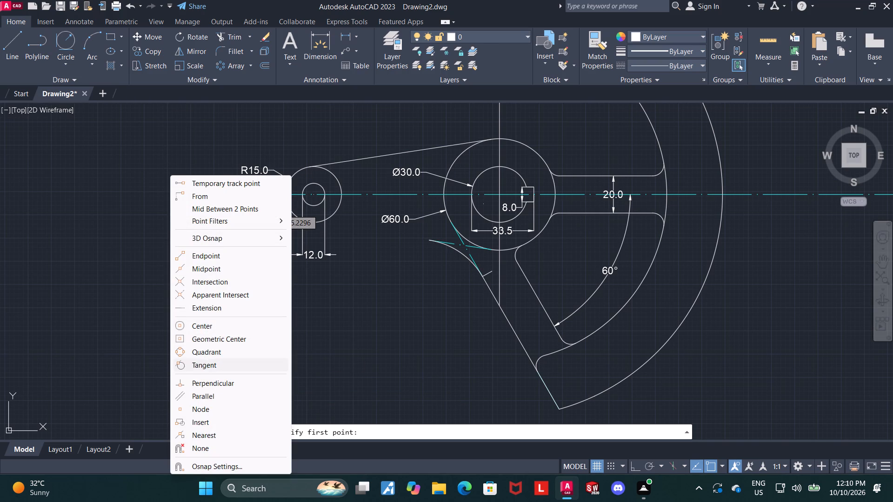
left_click(288, 205)
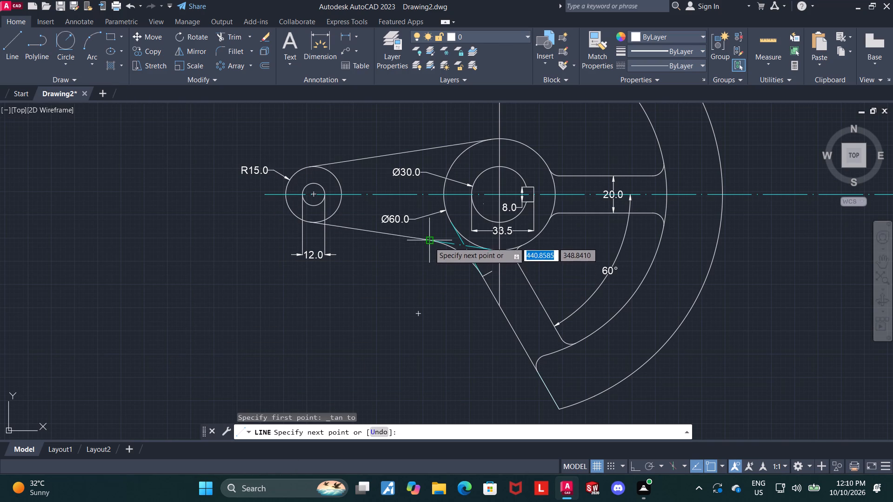
left_click(429, 241)
key("Escape")
key("Escape")
Erase the short leftover line at the blend arc's lower end.
scroll(449, 244, "up", 2)
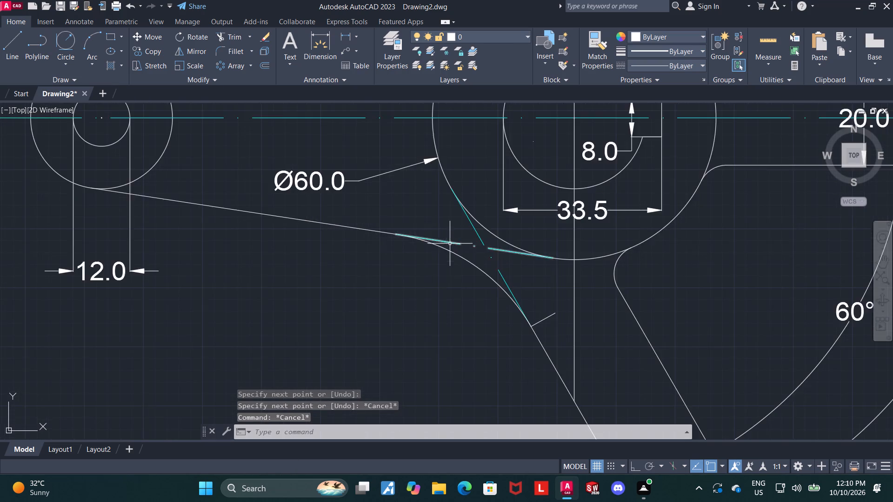
scroll(453, 258, "down", 2)
scroll(469, 344, "down", 1)
middle_click_drag(438, 340, 434, 340)
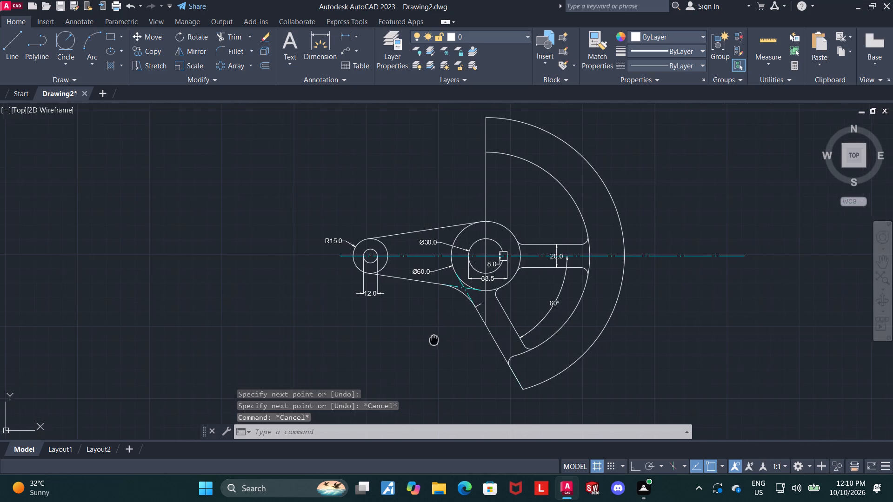
middle_click_drag(434, 340, 394, 354)
scroll(508, 373, "up", 2)
left_click(327, 237)
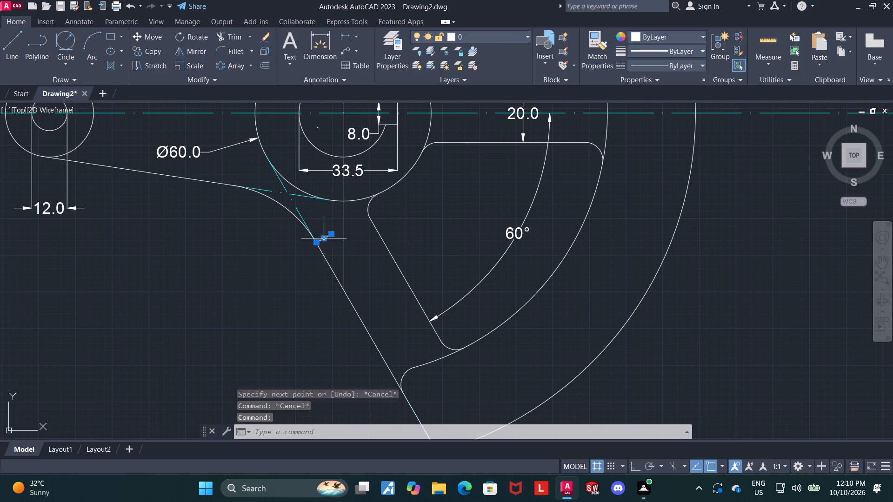
key("Delete")
Dimension the angled spoke's width between its two parallel edges, placing the dimension across the spoke.
left_click(320, 43)
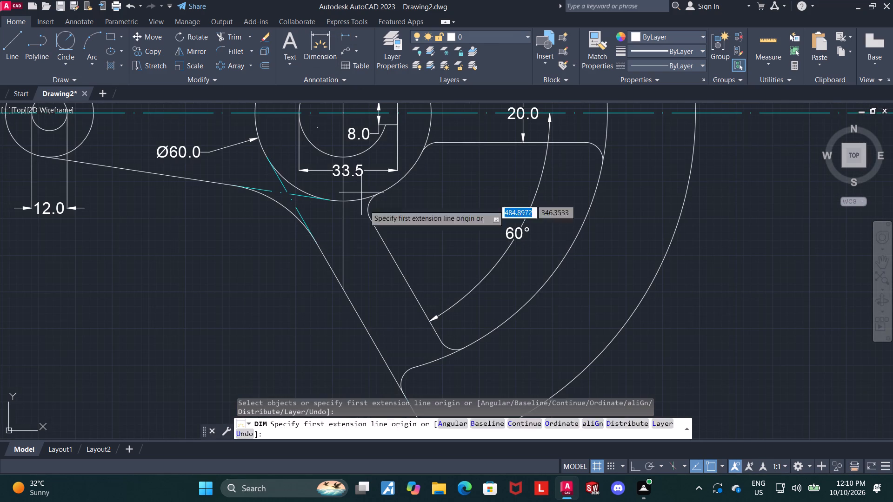
scroll(373, 235, "up", 1)
left_click(403, 277)
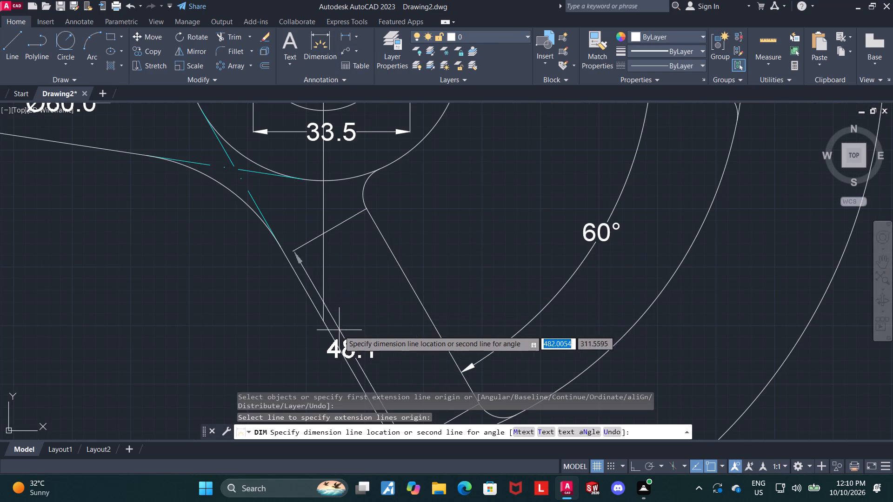
left_click(332, 332)
left_click(370, 340)
scroll(370, 337, "down", 2)
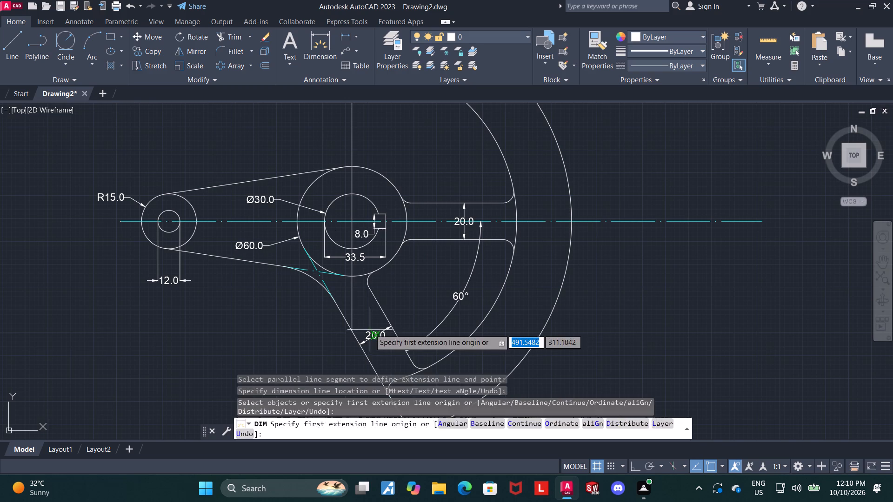
key("Escape")
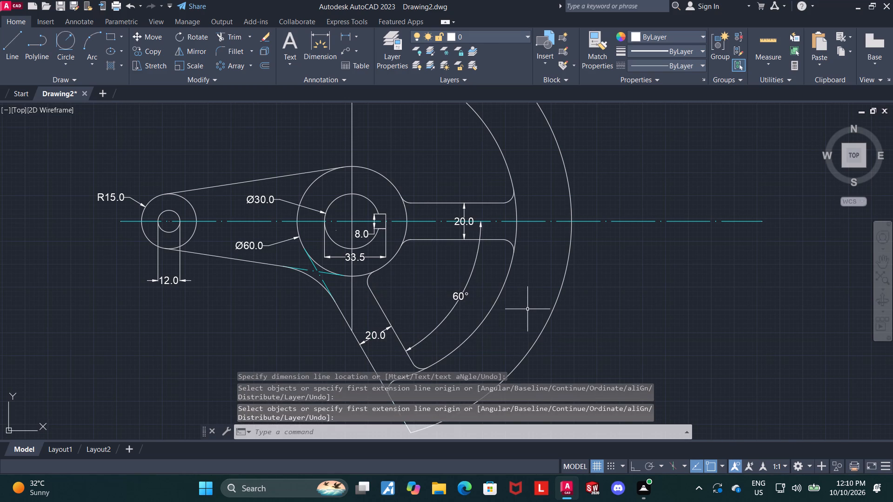
Mirror the angled spoke's two edges, its hub fillet and the blend arc about the horizontal centreline, keeping the originals.
scroll(604, 337, "down", 2)
middle_click_drag(604, 333, 585, 310)
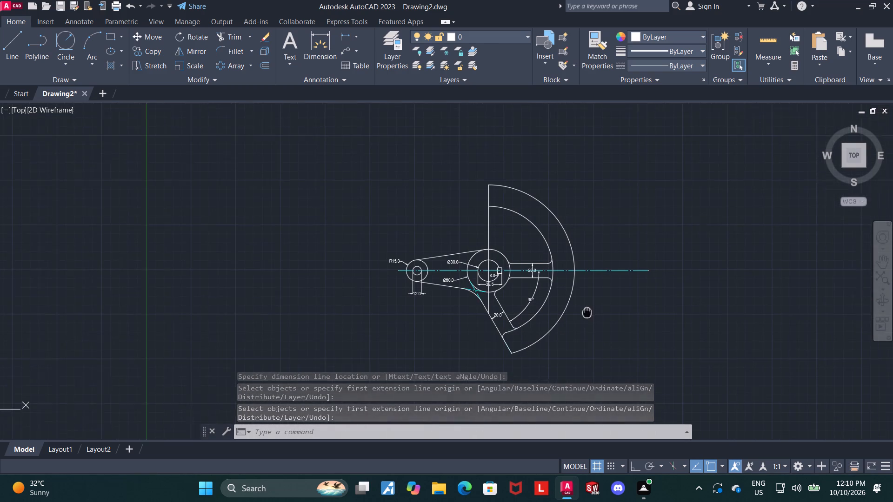
middle_click_drag(585, 310, 580, 306)
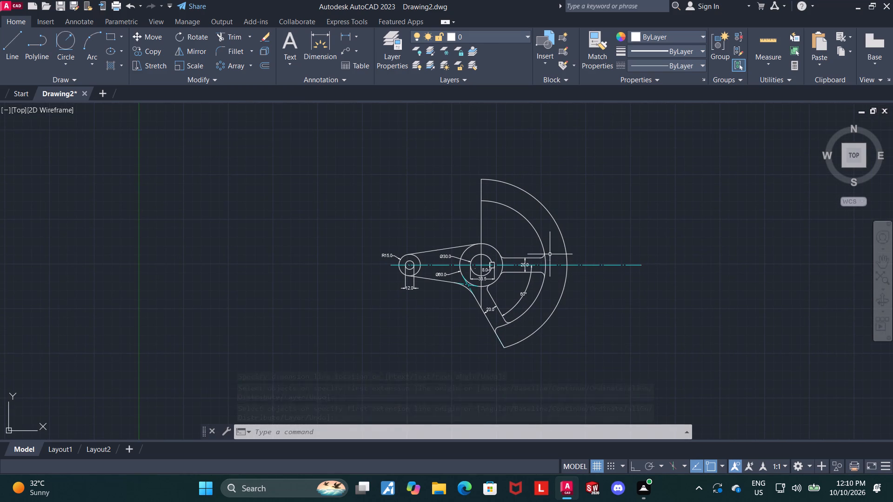
scroll(549, 256, "up", 3)
scroll(396, 309, "down", 2)
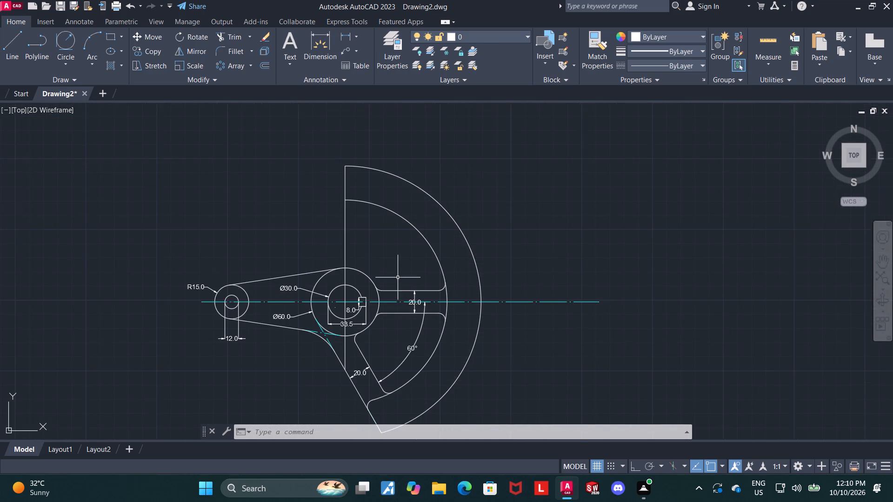
middle_click_drag(397, 270, 402, 278)
middle_click_drag(395, 245, 405, 190)
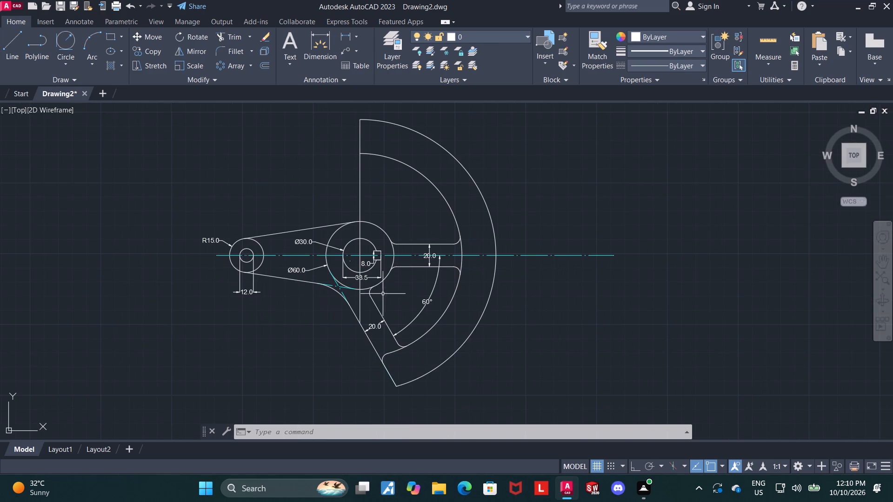
left_click(373, 303)
left_click(351, 305)
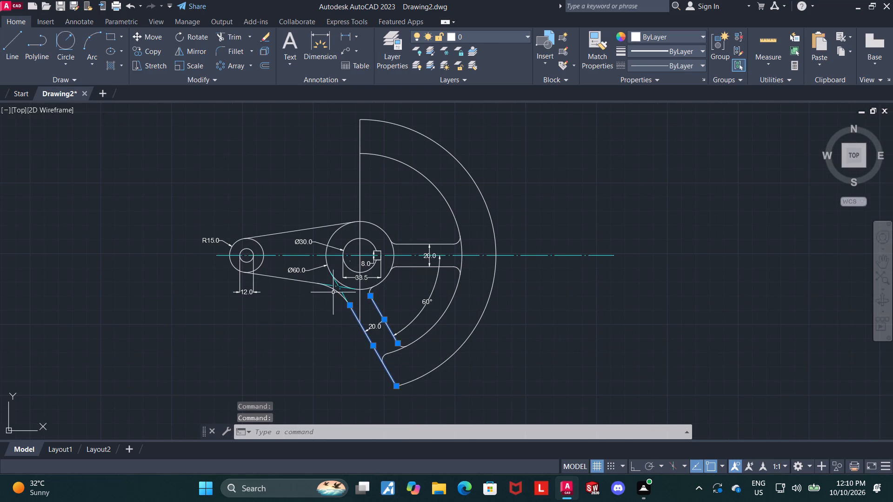
left_click(335, 291)
scroll(373, 290, "up", 4)
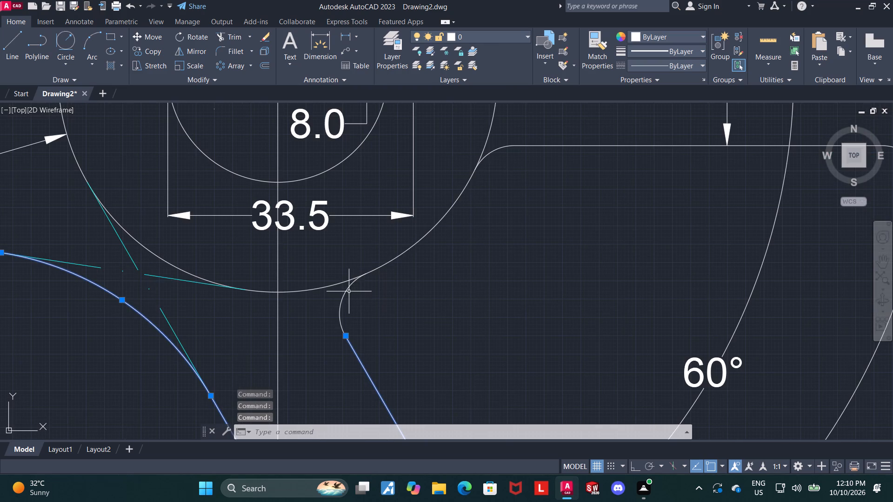
left_click(347, 291)
scroll(402, 301, "down", 4)
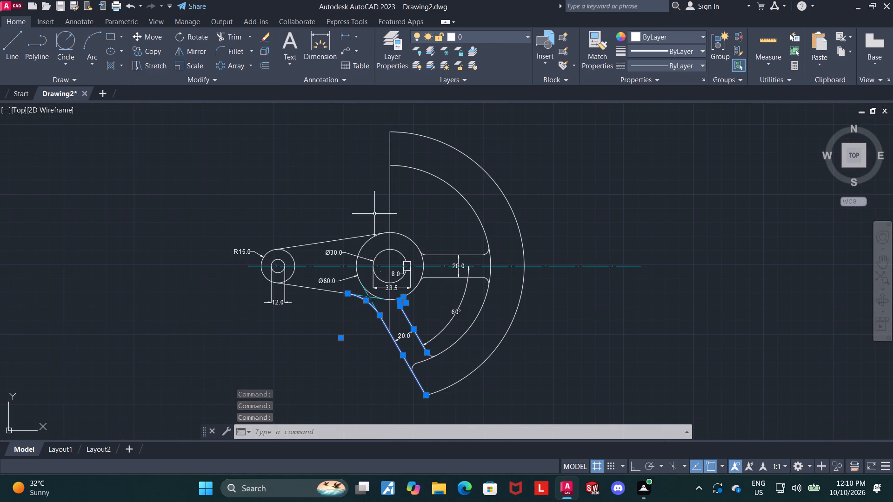
left_click(192, 52)
key("Return")
scroll(284, 246, "up", 1)
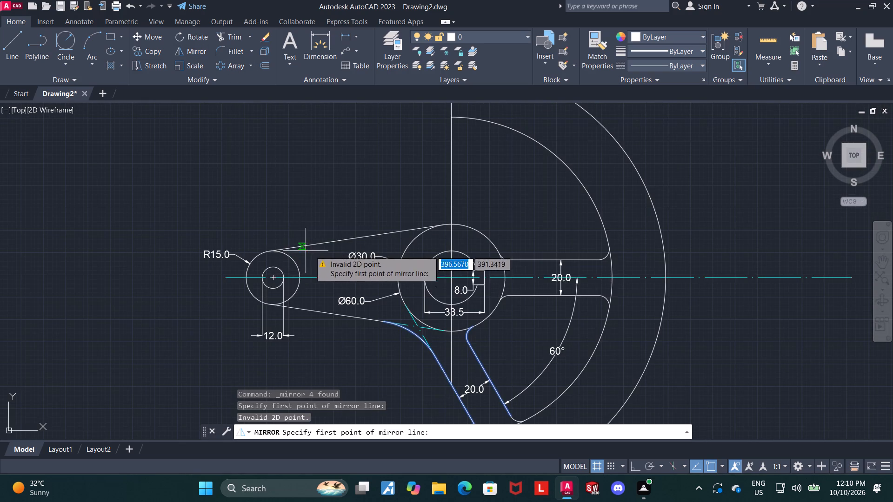
scroll(445, 280, "up", 9)
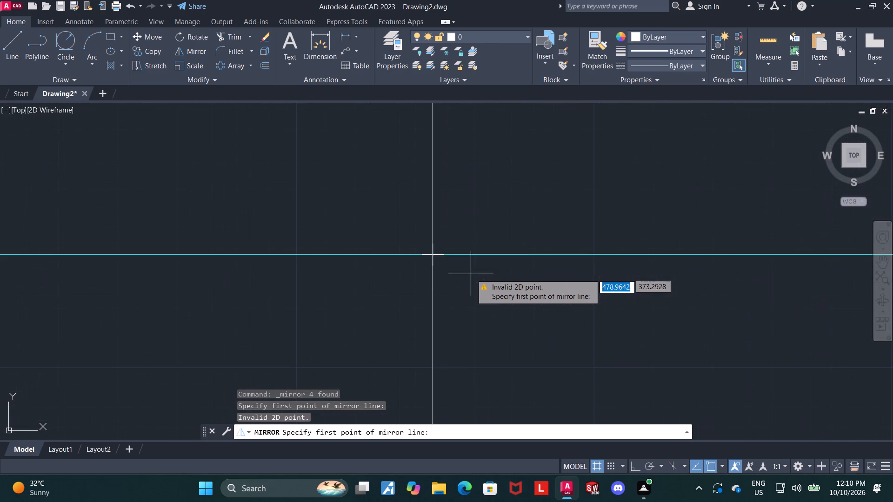
left_click(432, 255)
scroll(433, 257, "down", 10)
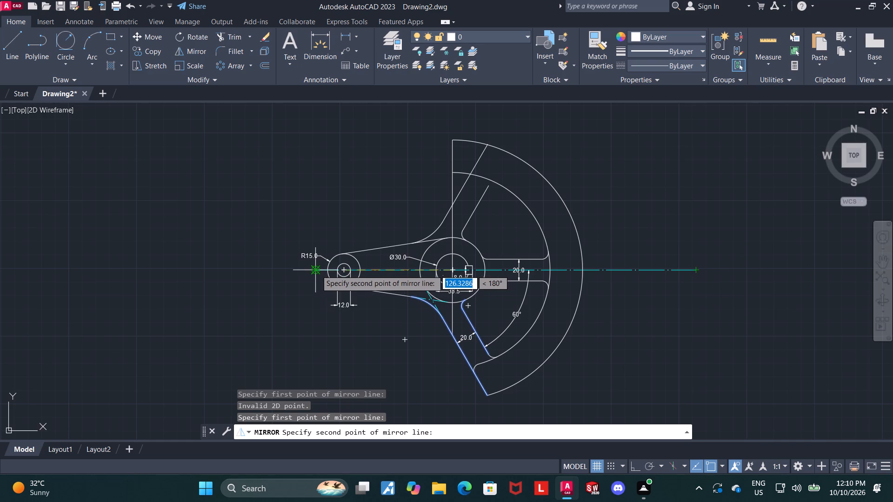
scroll(316, 270, "up", 4)
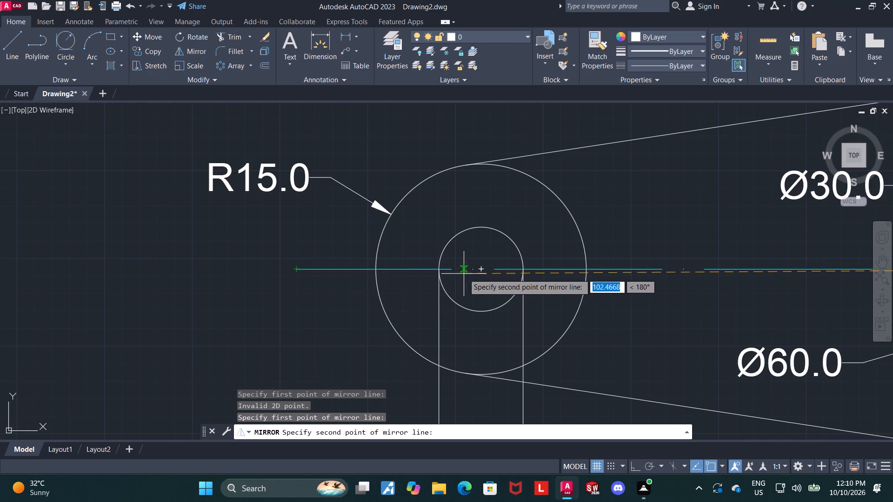
scroll(482, 269, "up", 5)
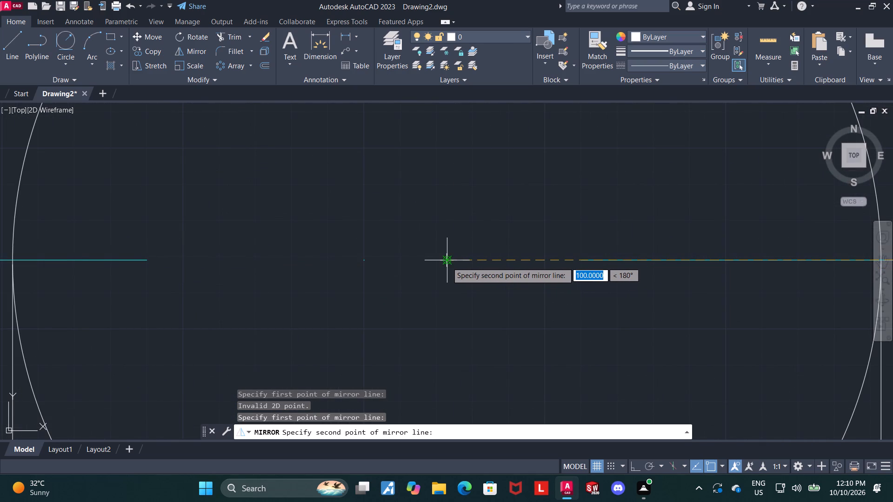
scroll(447, 262, "up", 4)
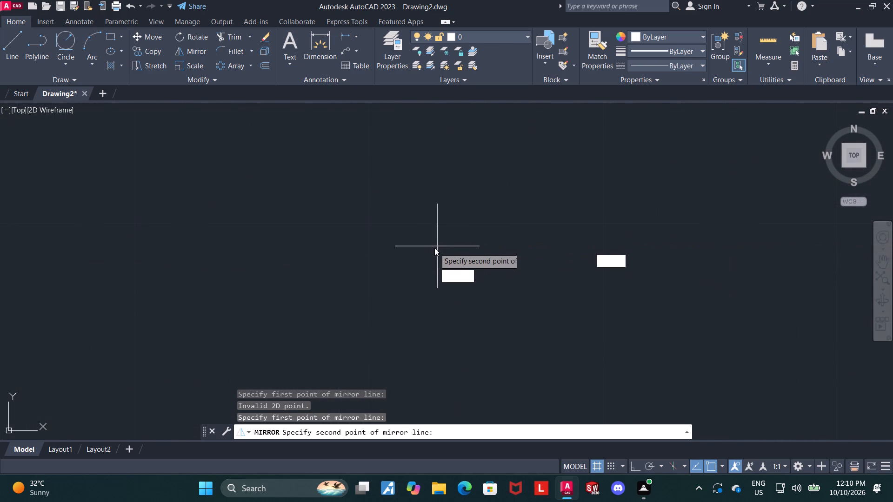
left_click(434, 248)
scroll(434, 249, "down", 6)
left_click_drag(456, 287, 434, 248)
scroll(434, 248, "down", 6)
scroll(652, 205, "down", 2)
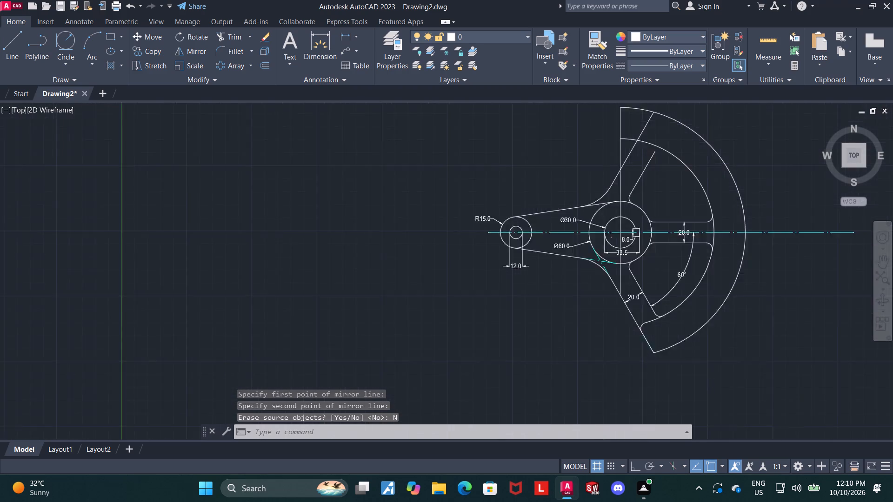
Trim the inner and outer rim arcs and the vertical line where they extend beyond the mirrored spoke's outer edge.
scroll(669, 164, "up", 2)
middle_click_drag(688, 128, 599, 173)
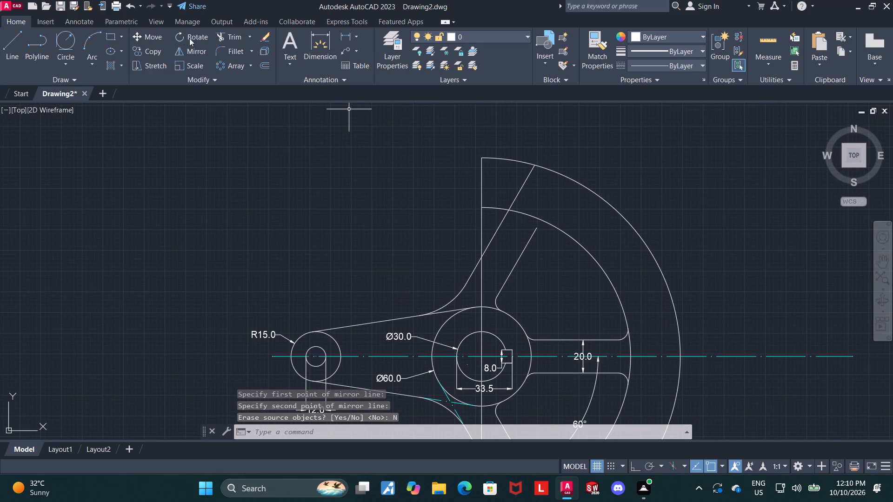
left_click(214, 37)
left_click_drag(519, 155, 497, 200)
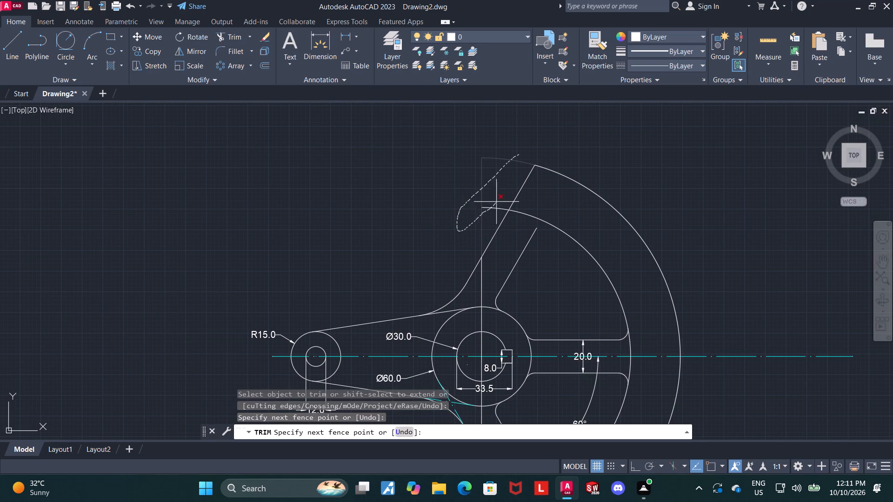
left_click_drag(497, 200, 497, 193)
scroll(532, 221, "down", 3)
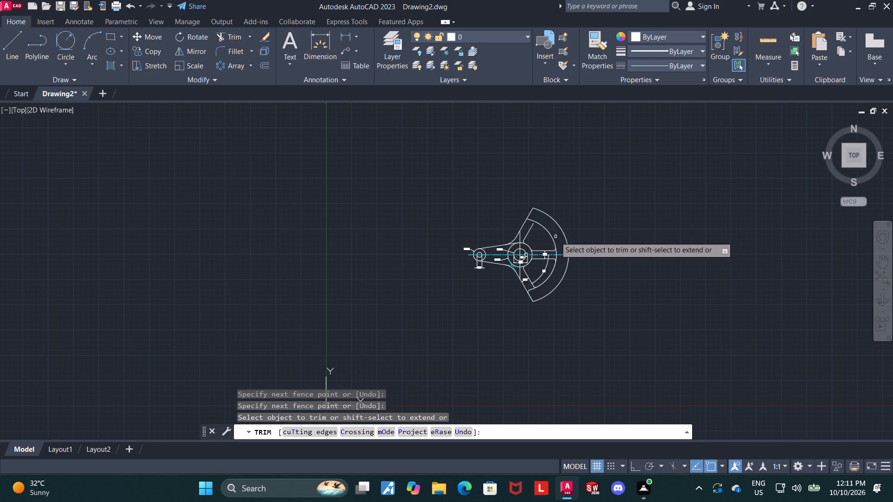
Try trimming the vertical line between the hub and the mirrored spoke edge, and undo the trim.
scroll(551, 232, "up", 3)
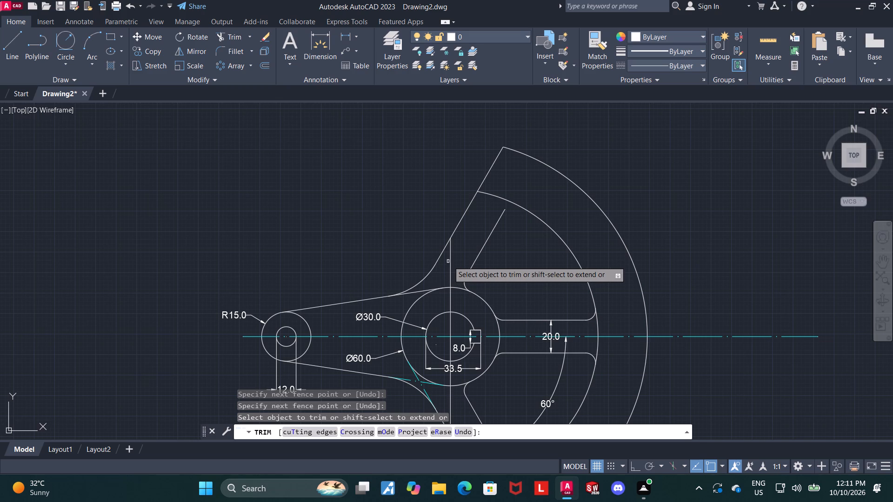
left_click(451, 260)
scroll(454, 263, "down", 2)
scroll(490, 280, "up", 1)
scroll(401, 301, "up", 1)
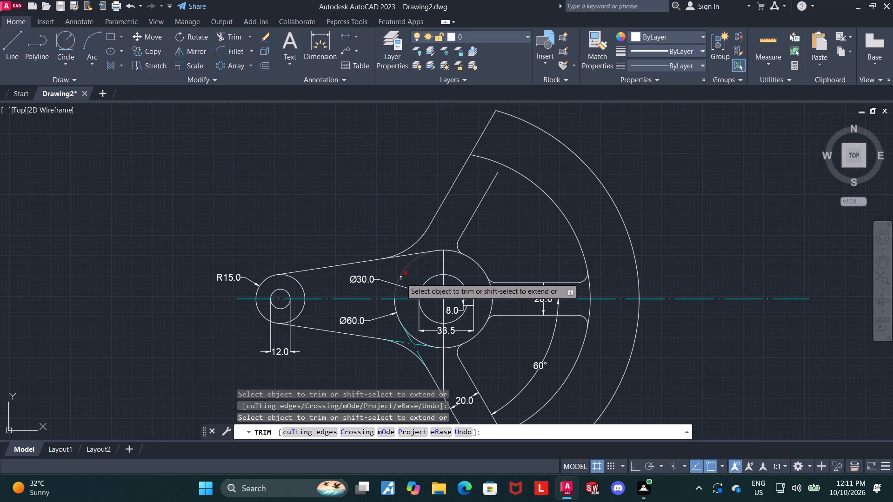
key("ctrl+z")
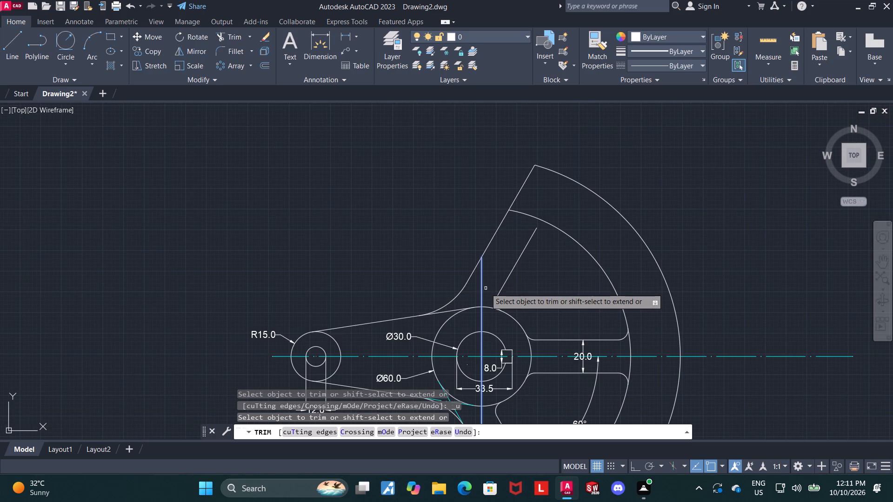
Trim the vertical line between the top of the hub circle and the mirrored spoke's outer edge.
left_click(481, 284)
scroll(481, 284, "down", 2)
scroll(497, 299, "up", 1)
key("Escape")
key("Escape")
Trim the arm's upper tangent line between the mirrored blend arc and the hub circle.
scroll(480, 301, "up", 1)
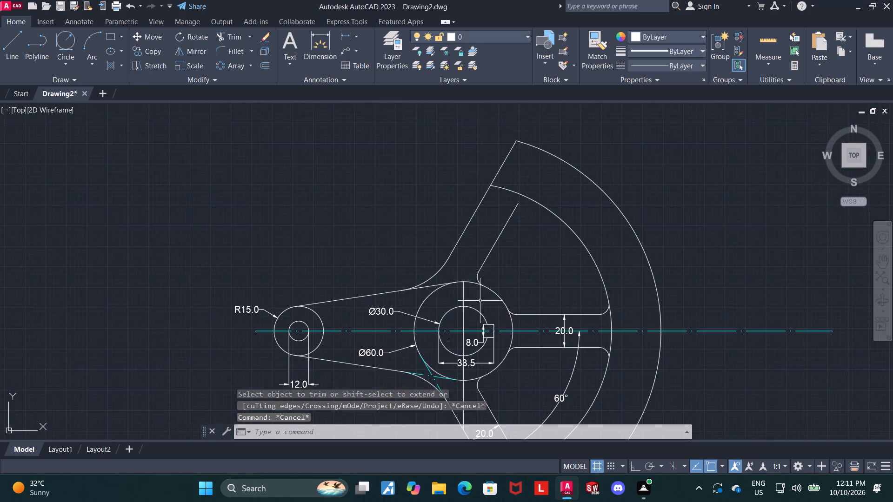
scroll(480, 301, "up", 1)
scroll(417, 301, "up", 1)
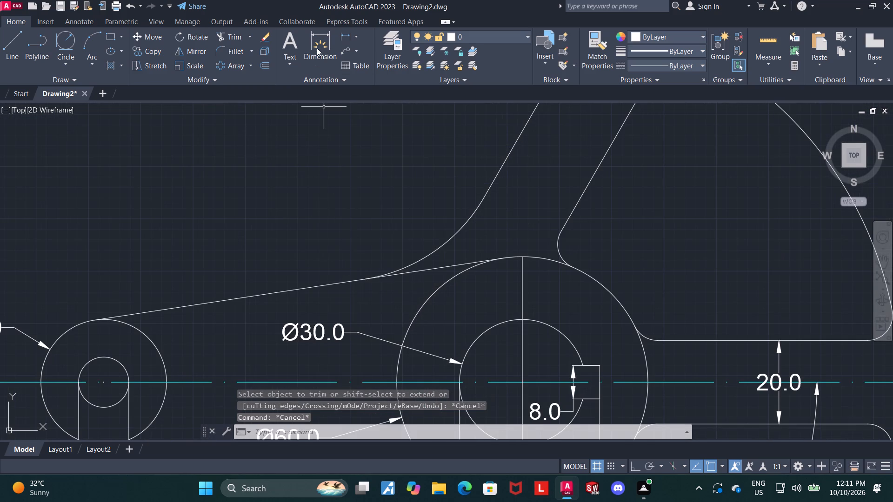
left_click(228, 38)
left_click(441, 270)
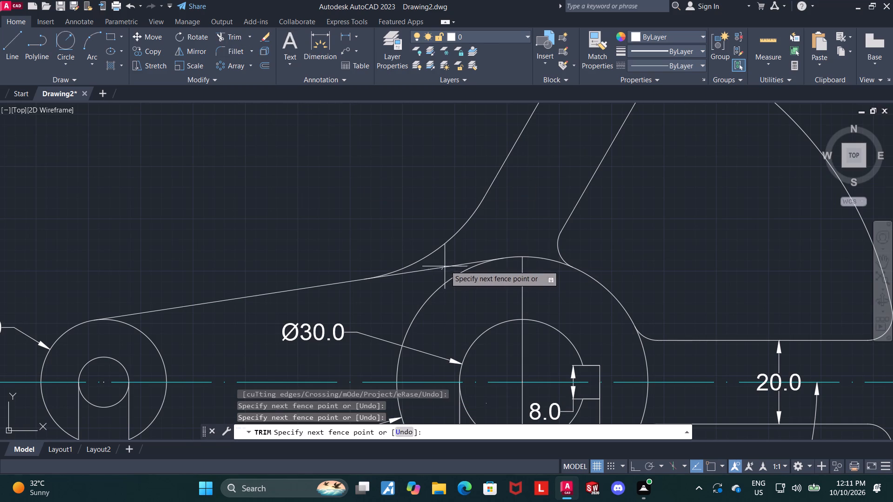
left_click(451, 255)
scroll(469, 261, "down", 2)
key("Escape")
scroll(577, 280, "down", 1)
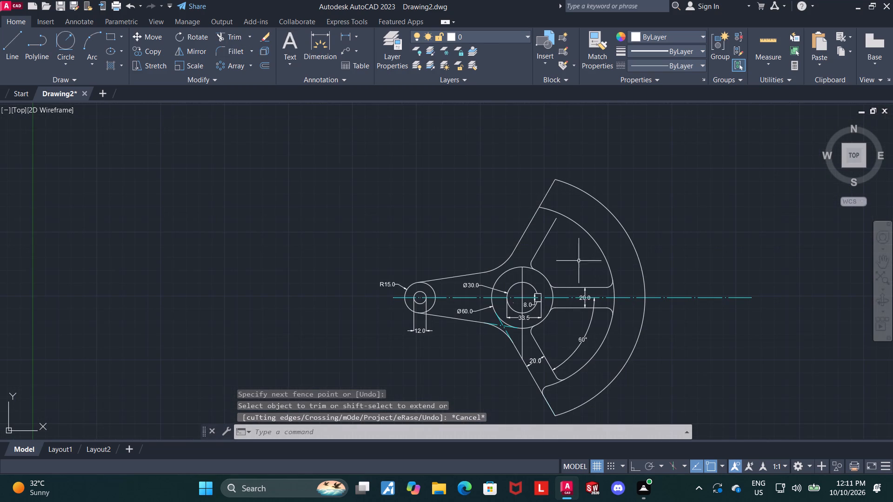
Extend the mirrored spoke's inner edge line up to the inner rim arc.
scroll(573, 247, "up", 2)
key("Escape")
key("Escape")
left_click(252, 38)
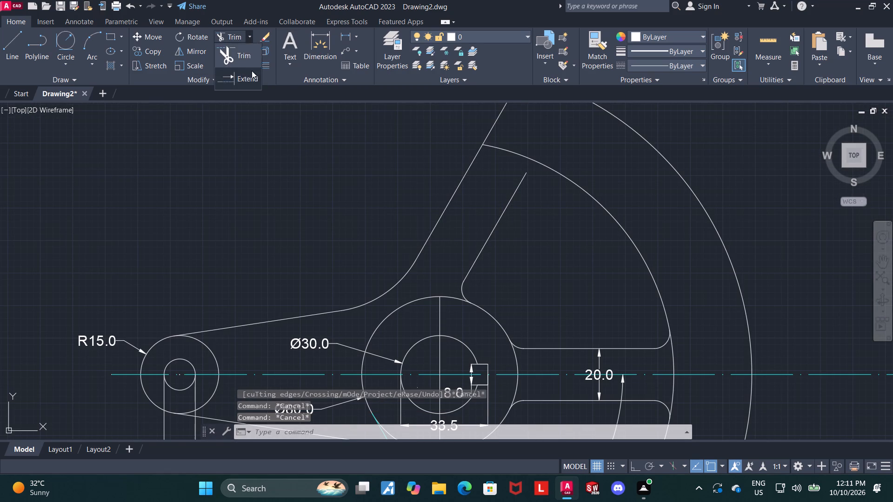
left_click(253, 75)
left_click(520, 185)
key("Escape")
key("Escape")
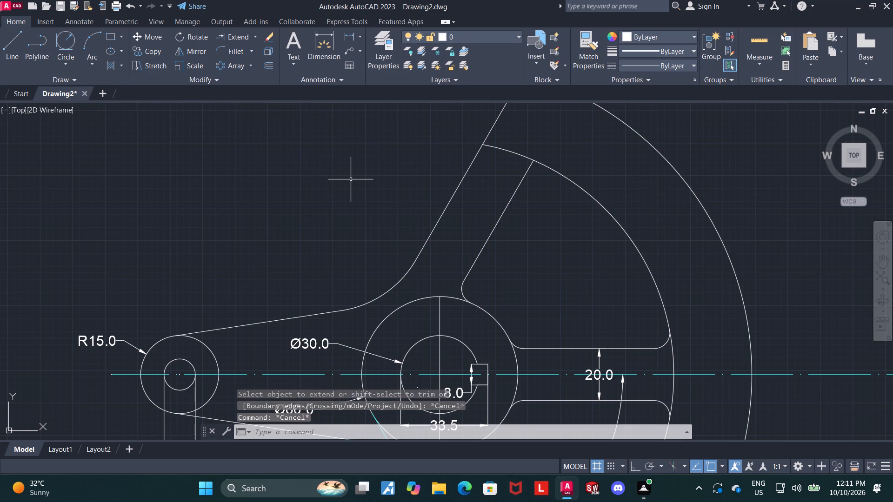
Draw a radius 6 circle tangent to the mirrored spoke's inner edge and the inner rim arc, inside the window between the spokes.
left_click(256, 33)
left_click(244, 60)
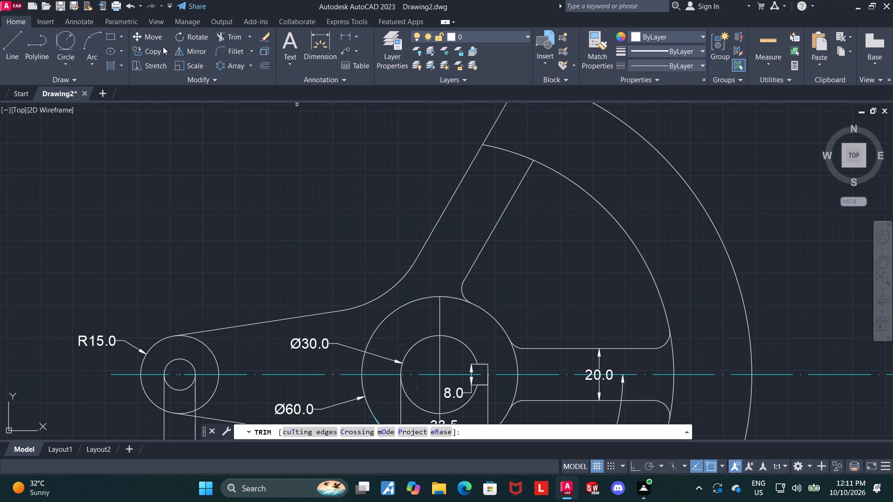
left_click(67, 50)
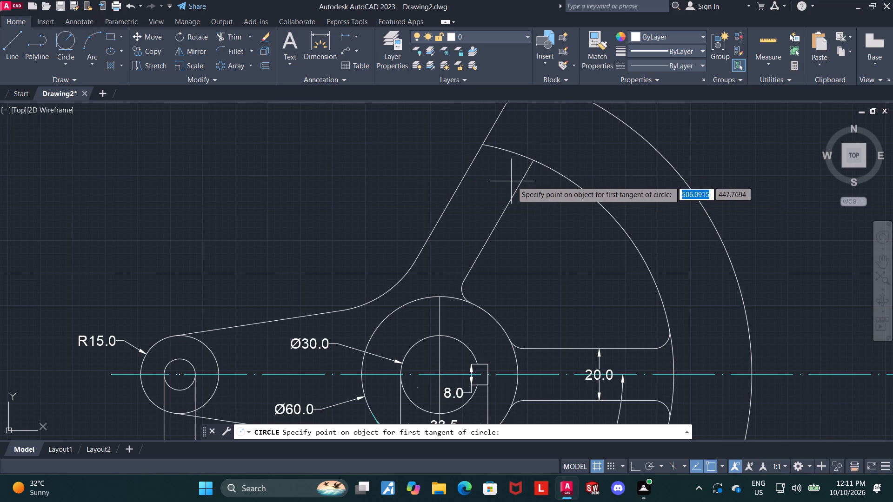
left_click(516, 189)
left_click(556, 172)
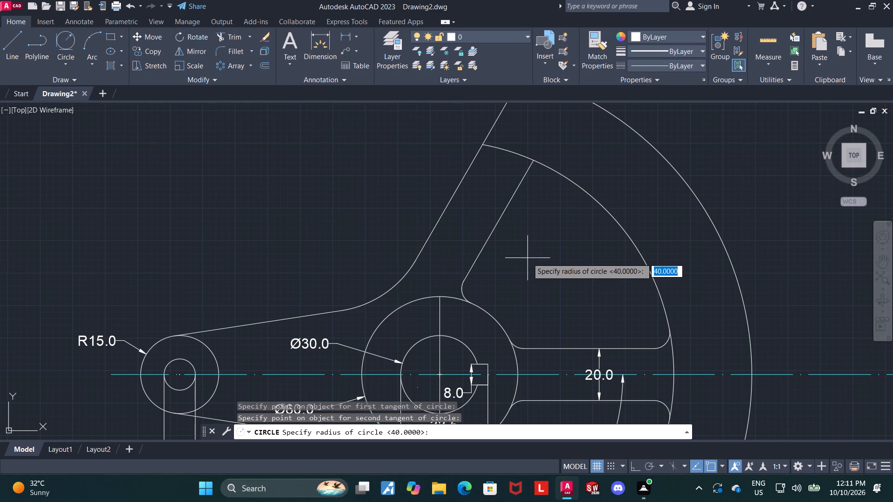
key("6")
key("Return")
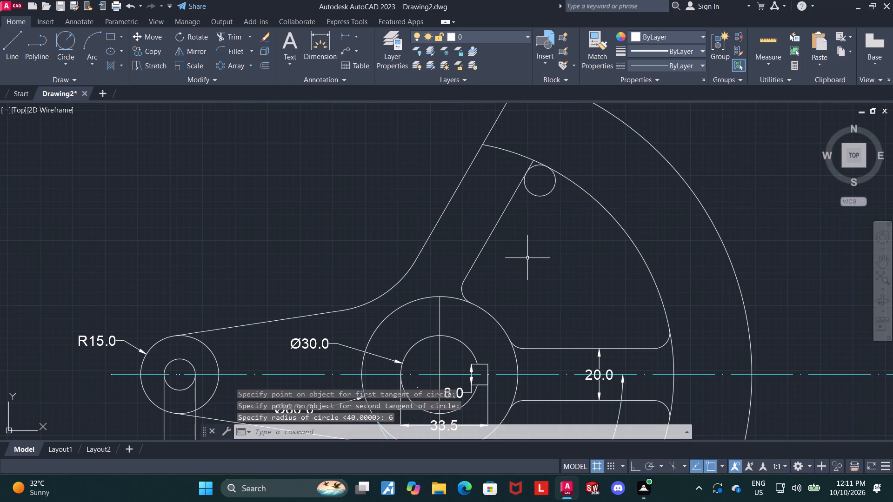
key("Escape")
Trim the tangent circle and the spoke edge's end to leave a rounded corner at the inner rim arc.
left_click(231, 30)
scroll(571, 178, "up", 1)
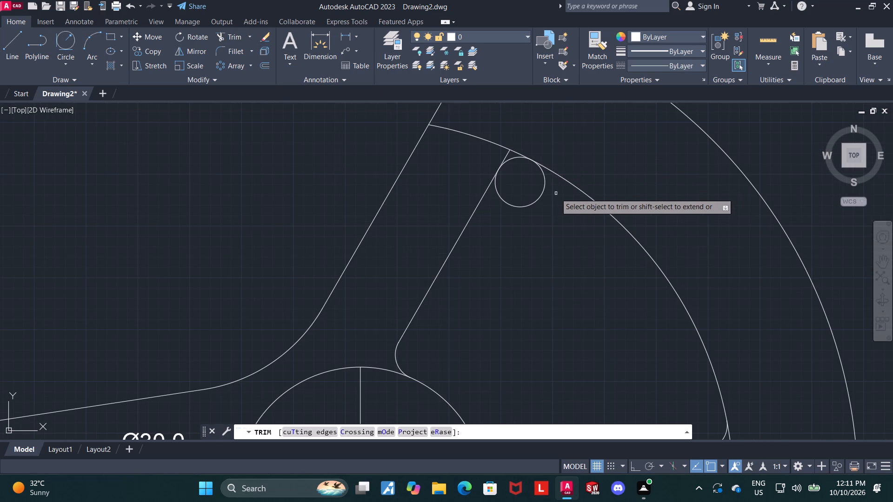
left_click(544, 193)
left_click(507, 155)
scroll(509, 169, "down", 1)
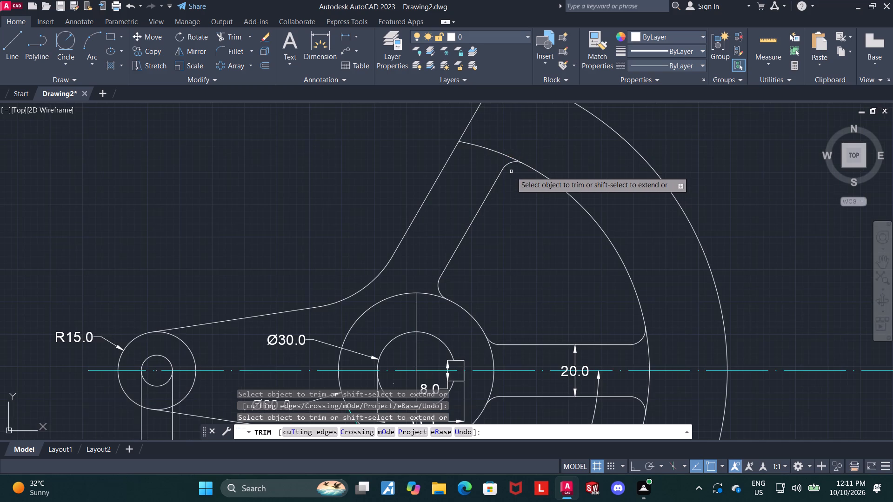
Draw a radius 6 circle tangent to the mirrored spoke's outer edge and the rim side of the inner rim arc.
scroll(512, 172, "down", 1)
scroll(498, 139, "up", 1)
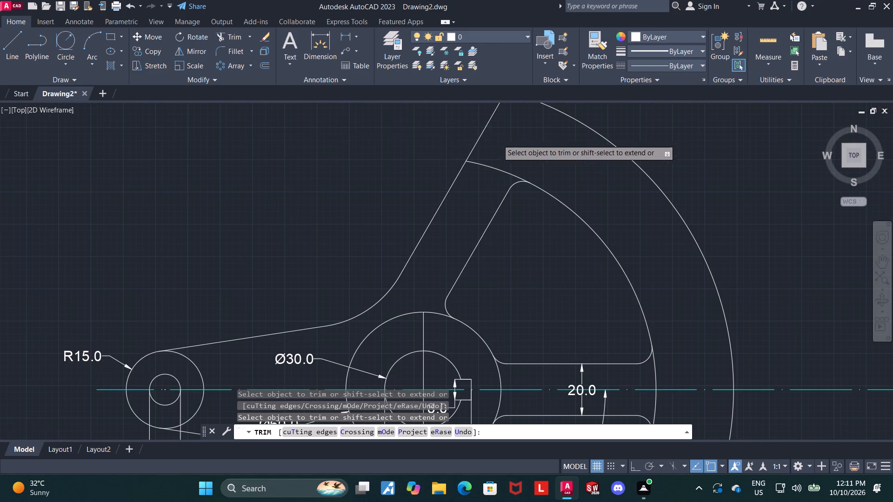
left_click(52, 45)
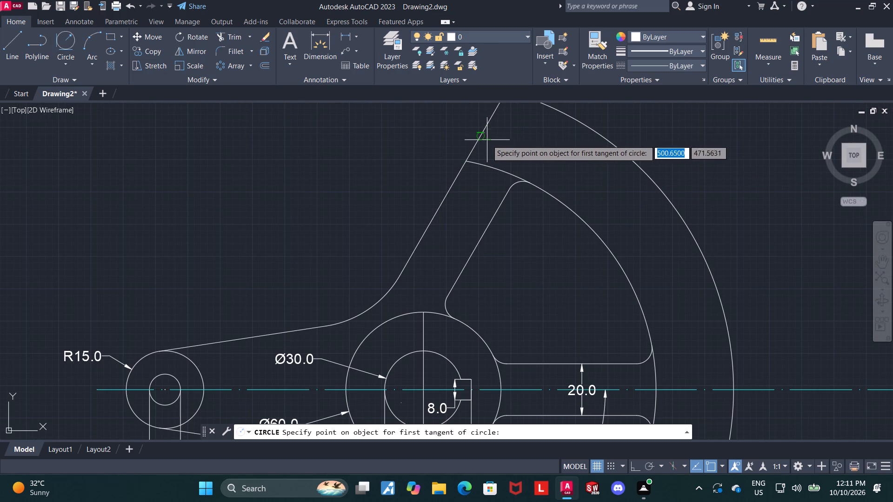
left_click(486, 139)
left_click(489, 164)
key("6")
key("Return")
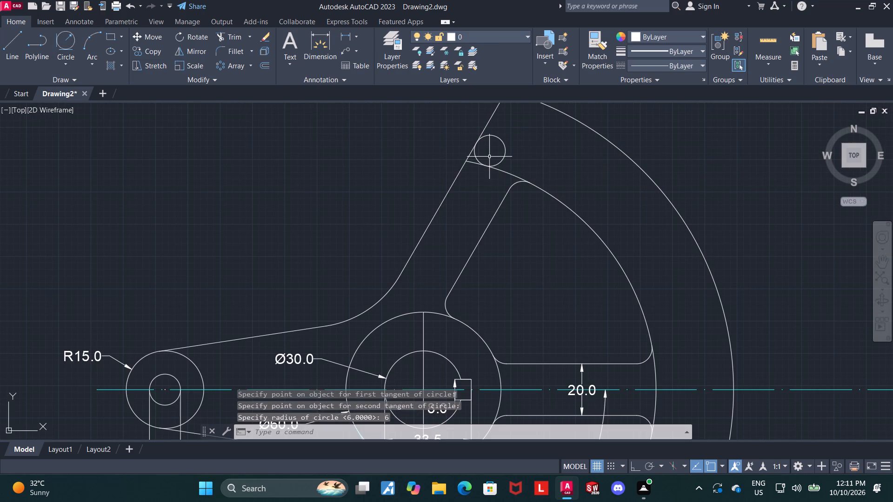
key("Escape")
Trim this circle and the inner rim arc's end to leave a blend arc at the mirrored spoke's outer edge.
left_click(227, 42)
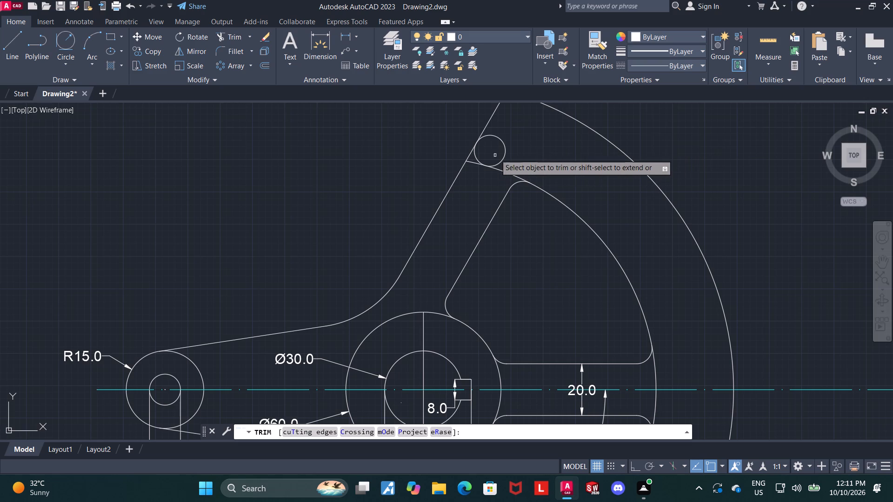
left_click(504, 150)
left_click(471, 164)
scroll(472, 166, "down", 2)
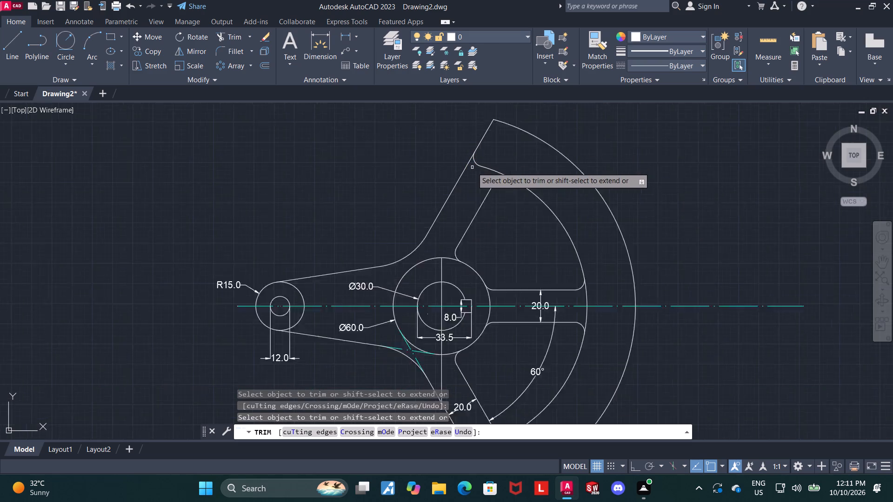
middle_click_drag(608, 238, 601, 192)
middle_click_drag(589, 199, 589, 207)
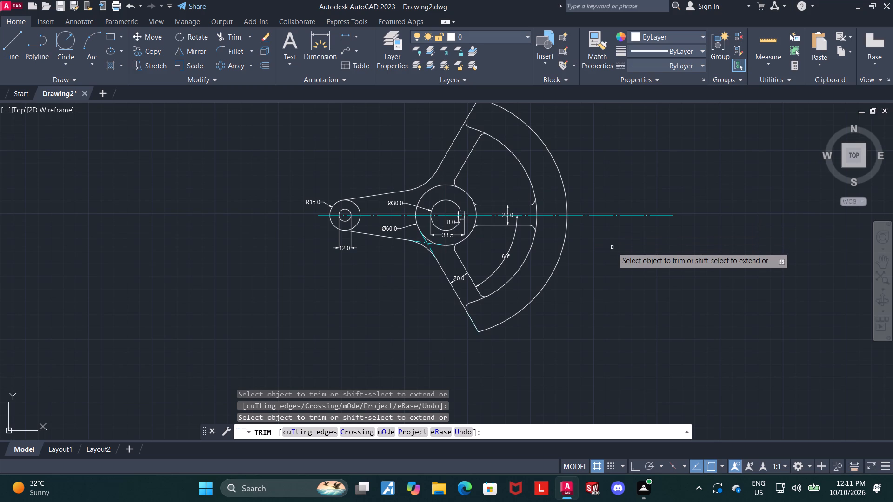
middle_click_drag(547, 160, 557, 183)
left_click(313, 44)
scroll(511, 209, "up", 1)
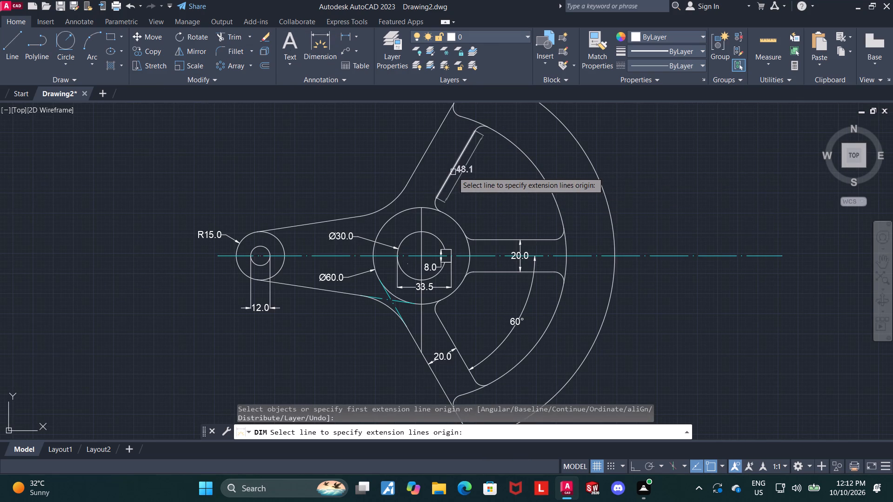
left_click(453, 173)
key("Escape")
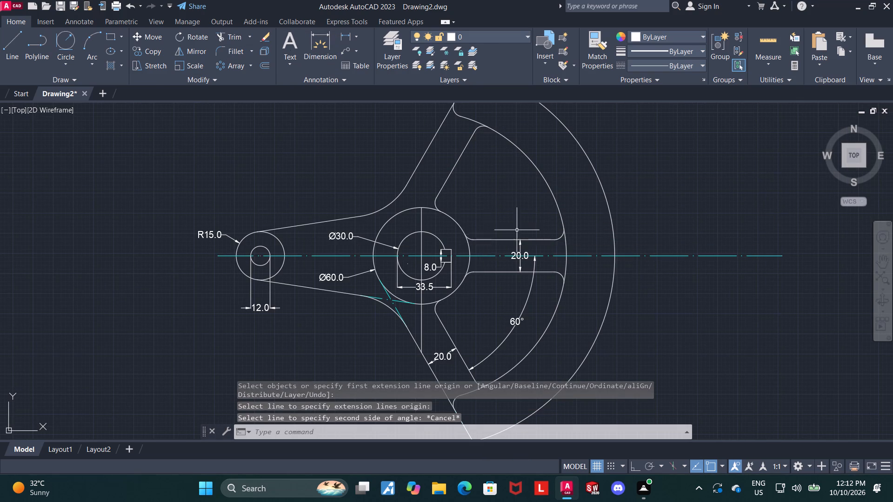
Draw a radius 105 circle centred on the hub's centre point.
scroll(575, 232, "down", 1)
middle_click_drag(661, 216, 534, 198)
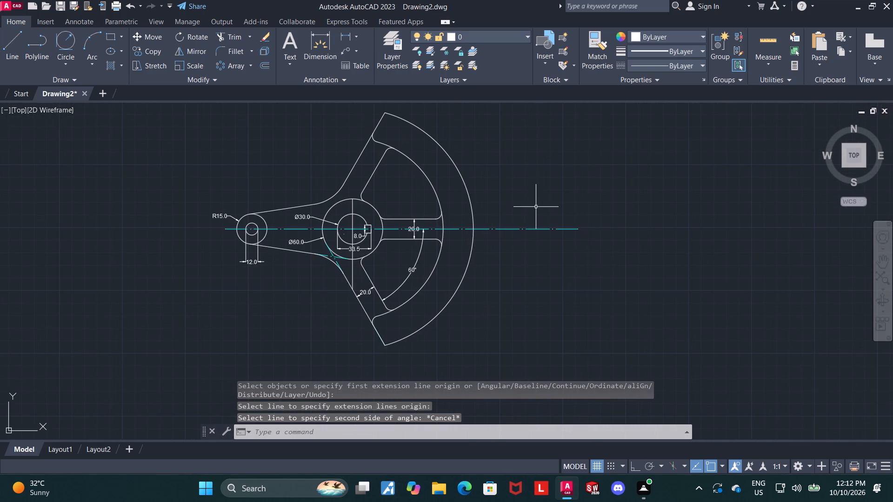
left_click(71, 56)
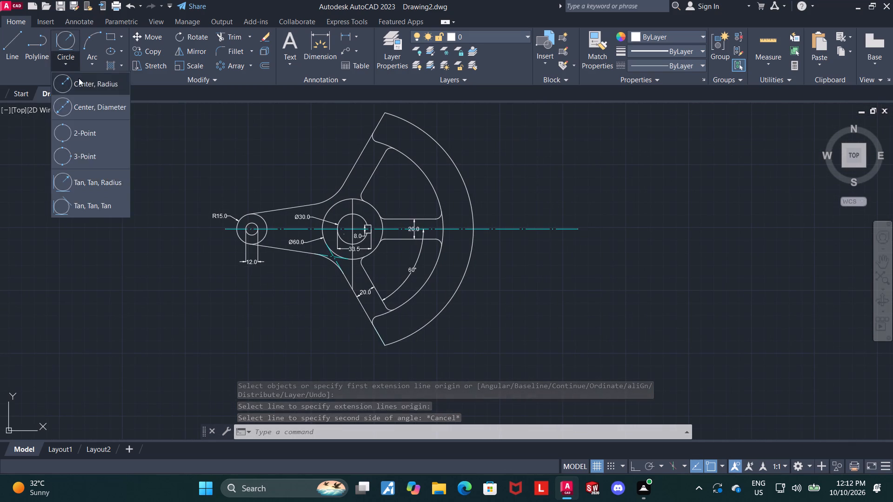
left_click(79, 79)
scroll(361, 246, "up", 2)
scroll(339, 200, "up", 3)
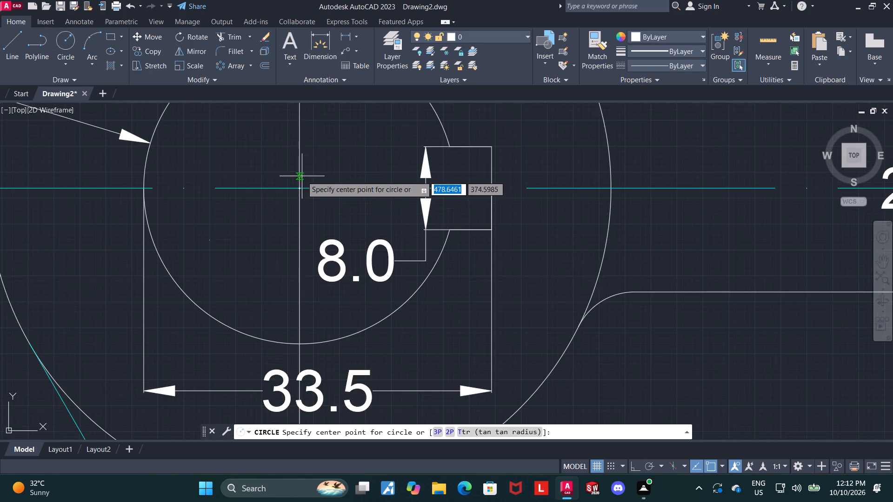
scroll(302, 176, "up", 6)
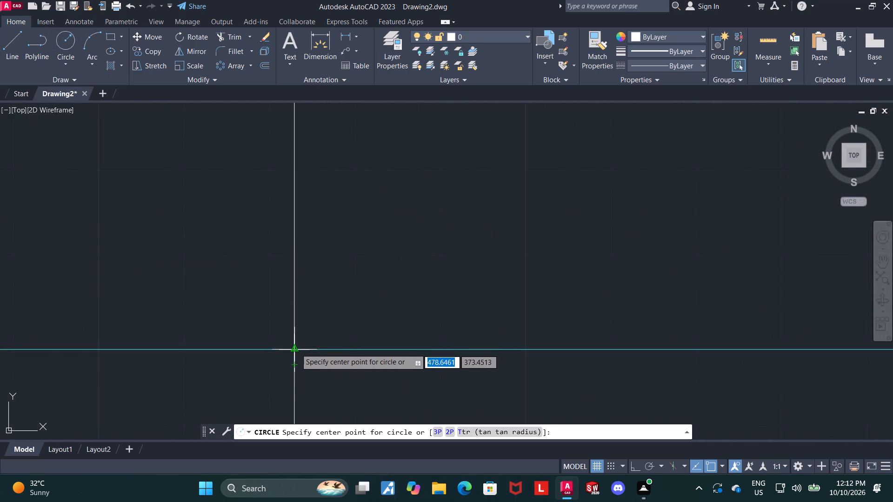
left_click(296, 348)
scroll(306, 347, "down", 12)
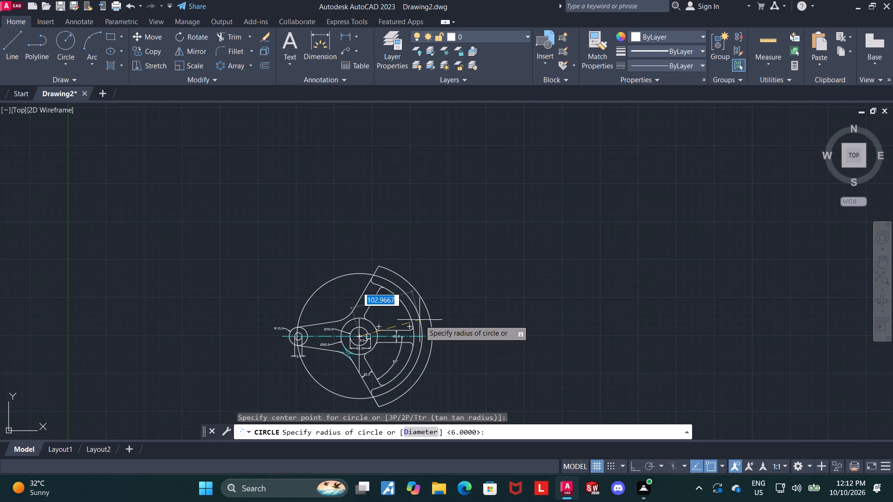
type("105")
key("Return")
key("Escape")
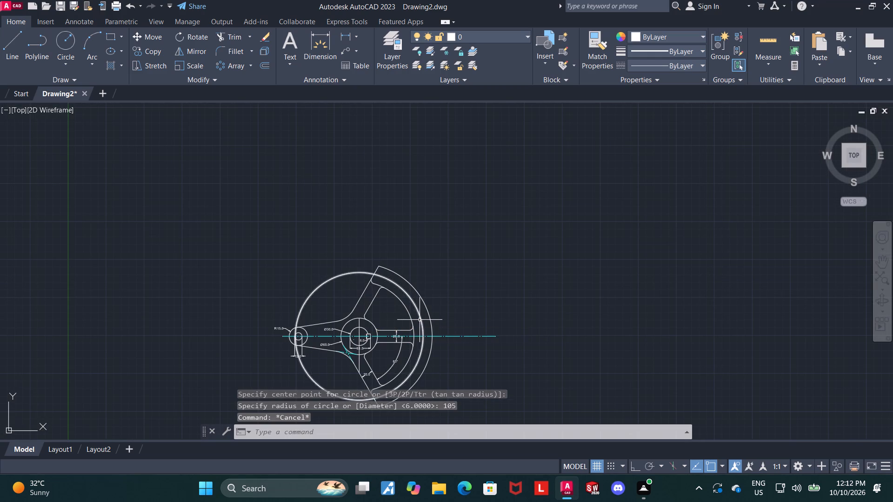
Trim the R105 circle where it lies outside the rim, and delete its leftover arc at the small end of the arm.
left_click(223, 40)
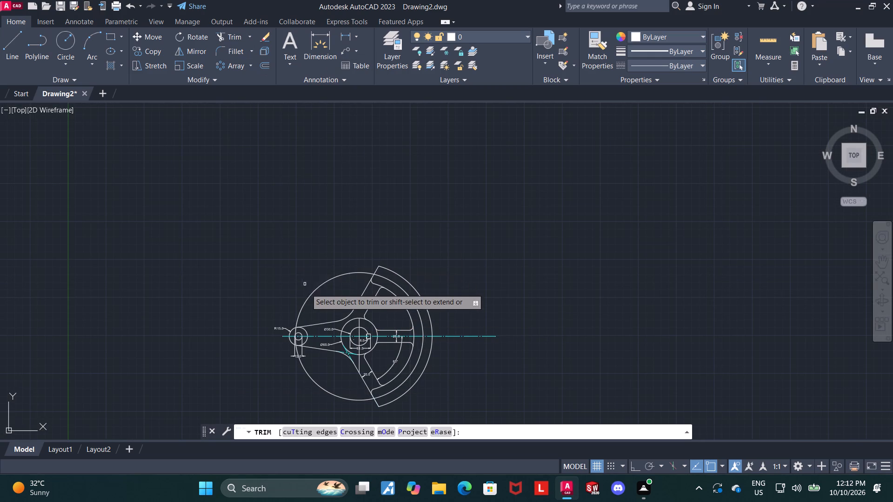
left_click(310, 297)
scroll(317, 389, "up", 2)
left_click(311, 376)
key("Escape")
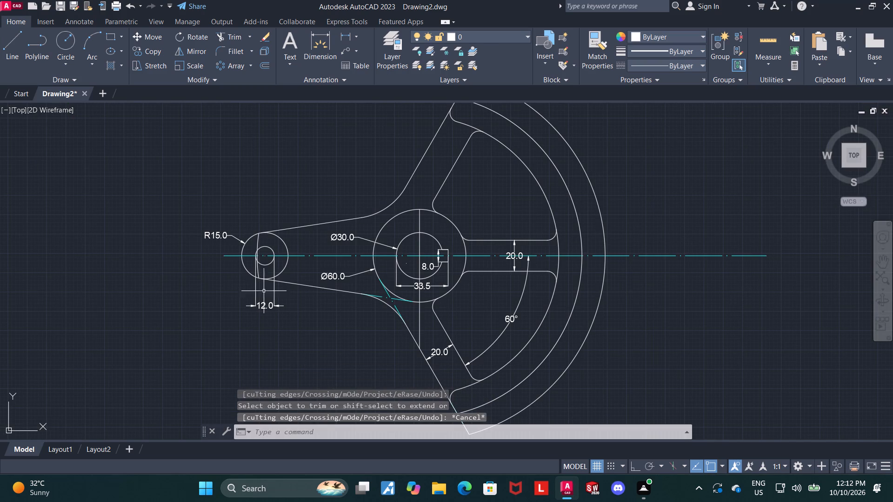
left_click(259, 272)
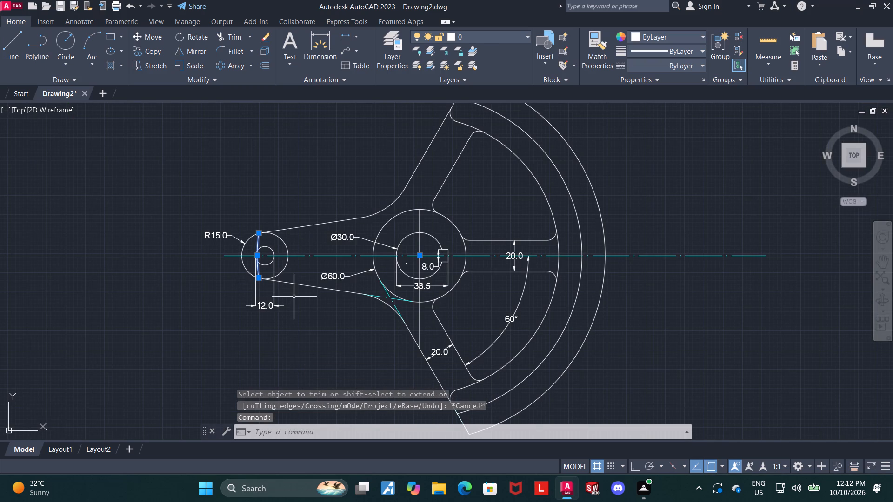
key("Delete")
Draw a line along the horizontal centreline from the R105 arc to the outer rim arc.
scroll(653, 337, "down", 2)
middle_click_drag(655, 329, 564, 279)
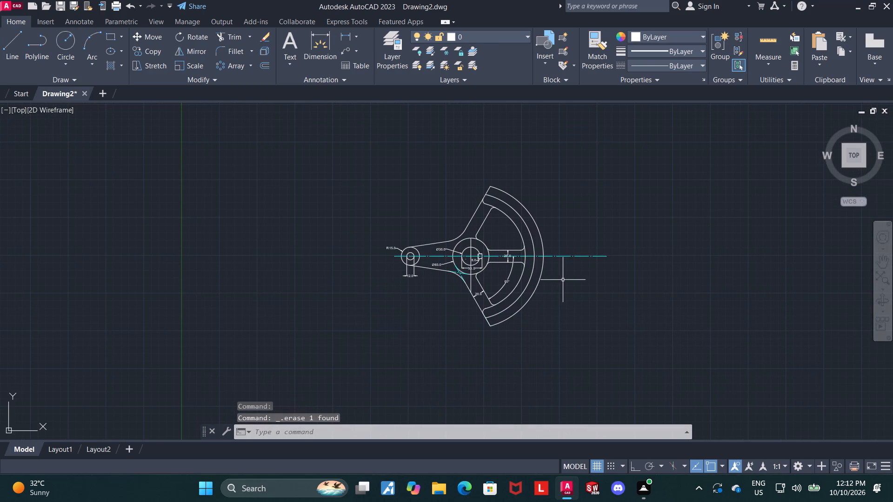
middle_click_drag(584, 326, 555, 315)
scroll(508, 234, "up", 4)
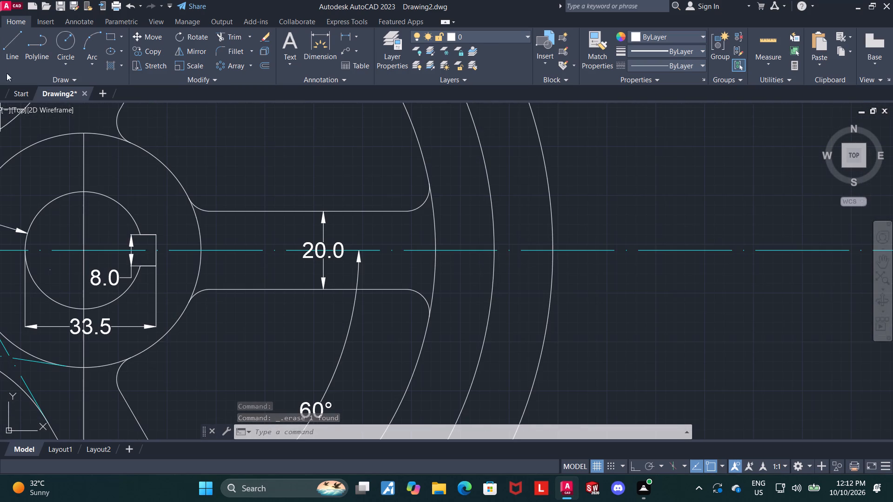
left_click(15, 40)
scroll(505, 261, "up", 2)
left_click(472, 231)
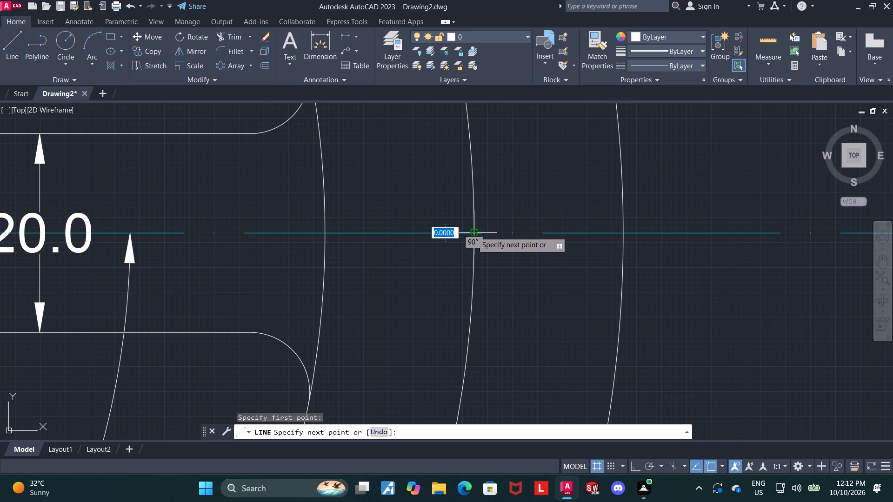
left_click(623, 232)
key("Escape")
key("Escape")
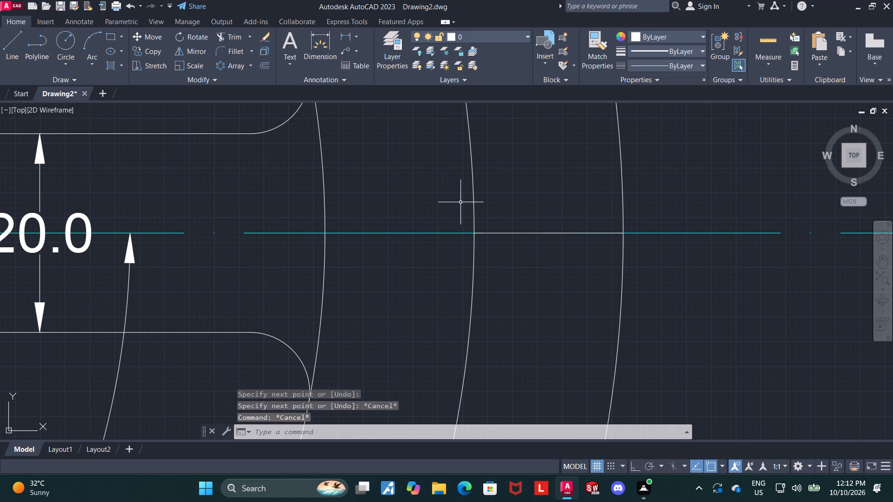
Offset the short rim line by 5 above and 5 below the centreline.
left_click(506, 233)
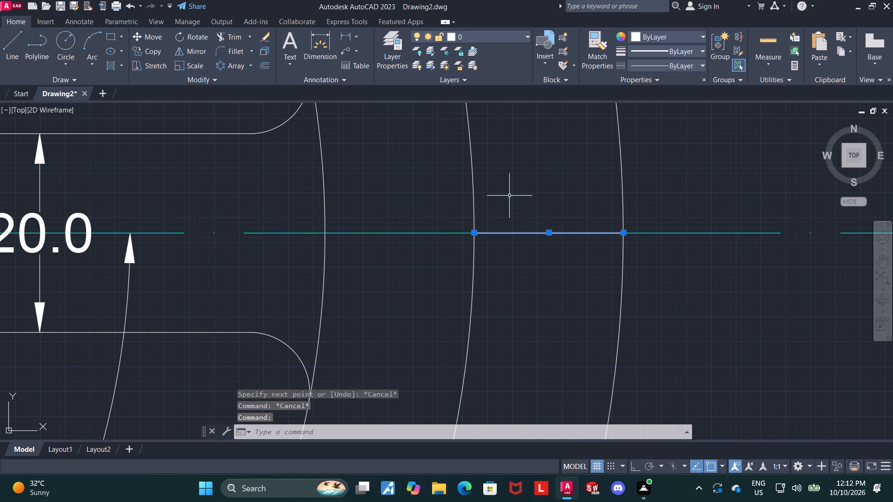
type("OFFSET")
key("Return")
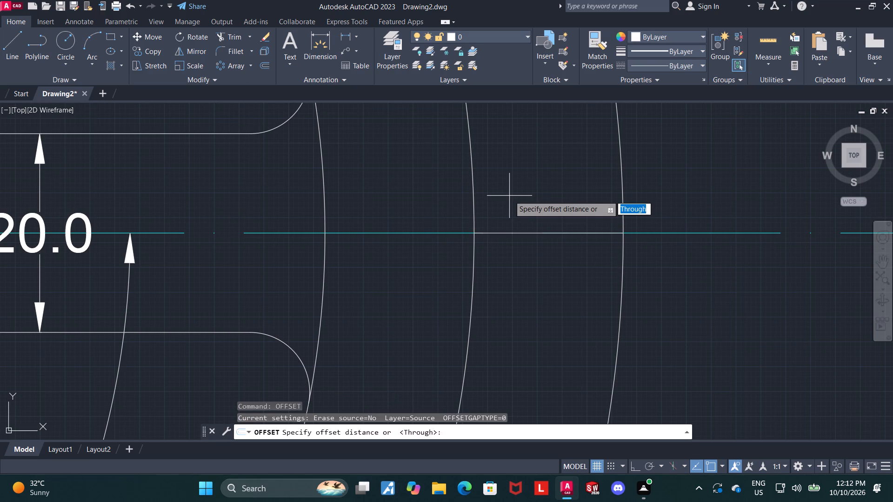
scroll(556, 201, "down", 2)
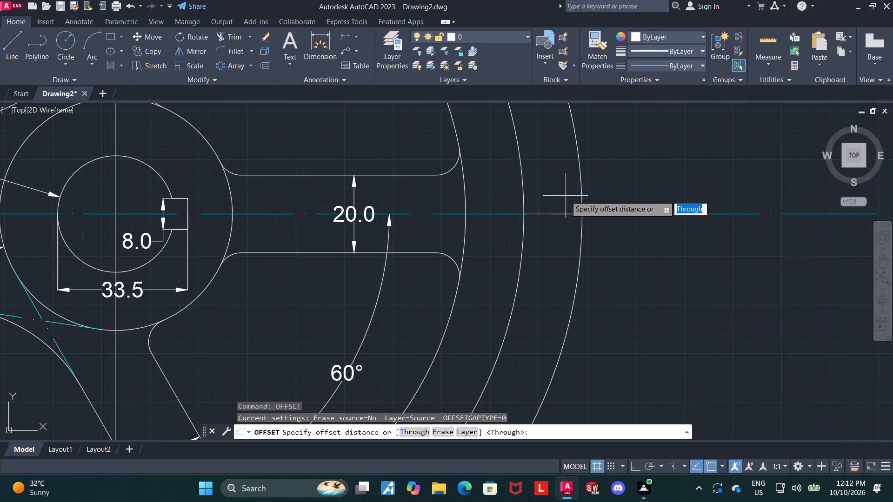
key("Return")
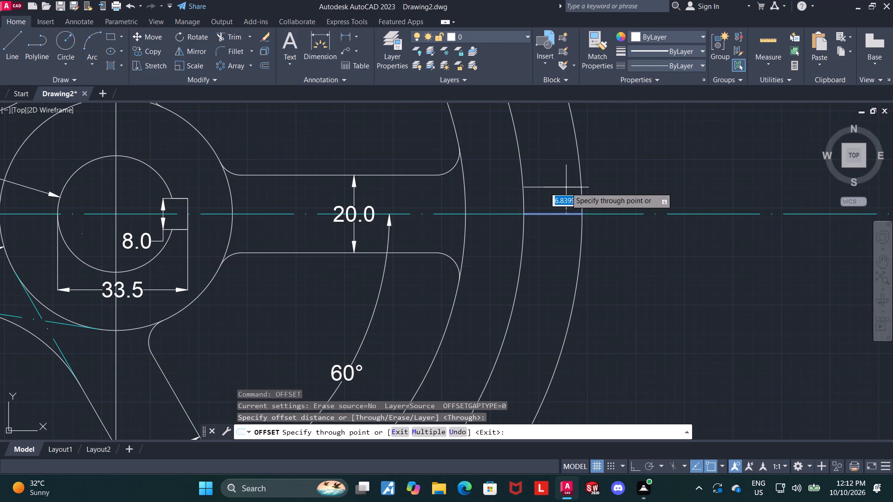
key("5")
key("Return")
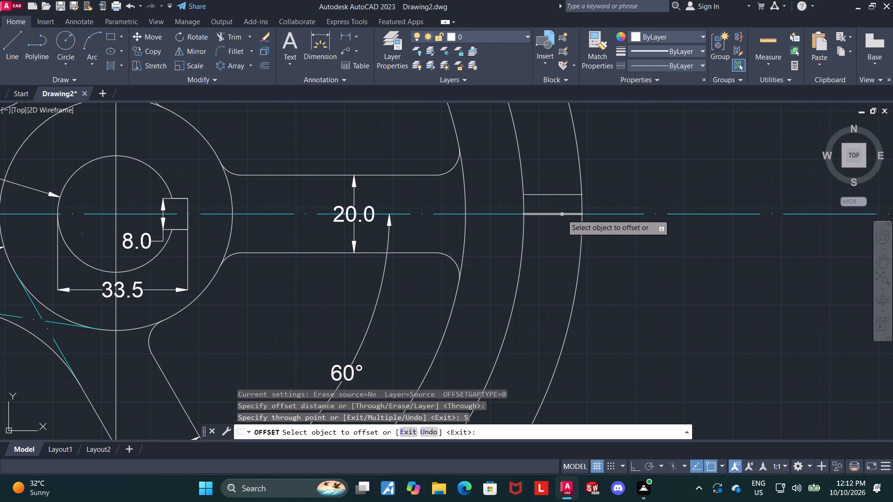
left_click(562, 214)
key("5")
key("Return")
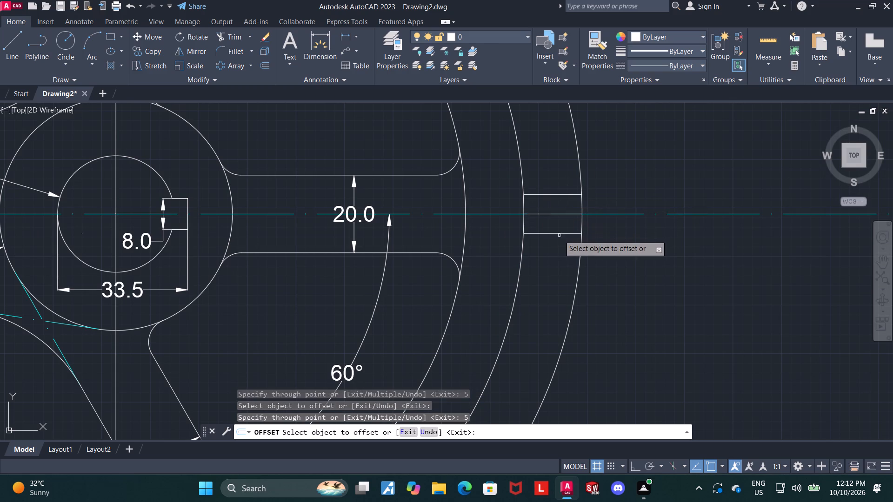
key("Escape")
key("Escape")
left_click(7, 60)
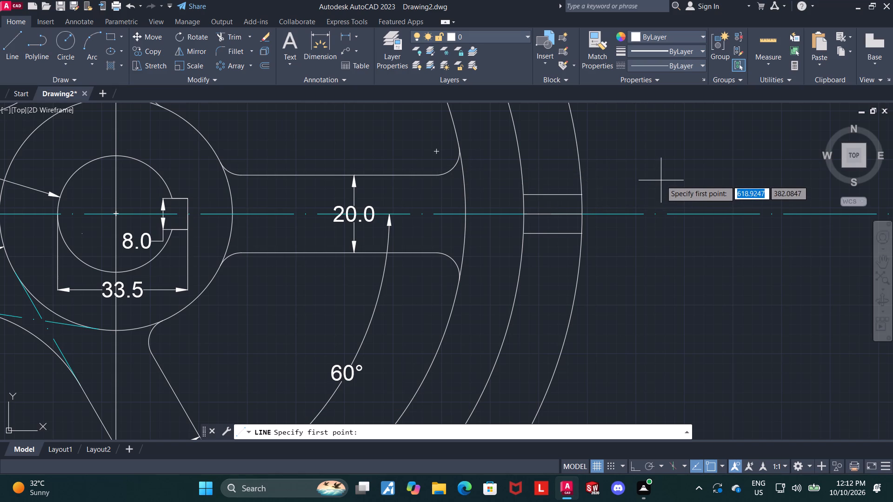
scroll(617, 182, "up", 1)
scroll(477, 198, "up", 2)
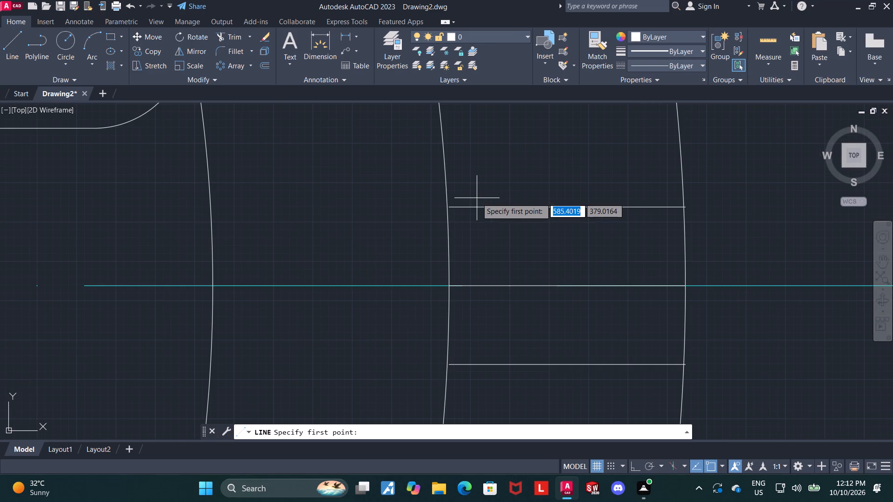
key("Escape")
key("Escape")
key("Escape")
Extend the two offset rim lines inward to the R105 arc.
left_click(252, 33)
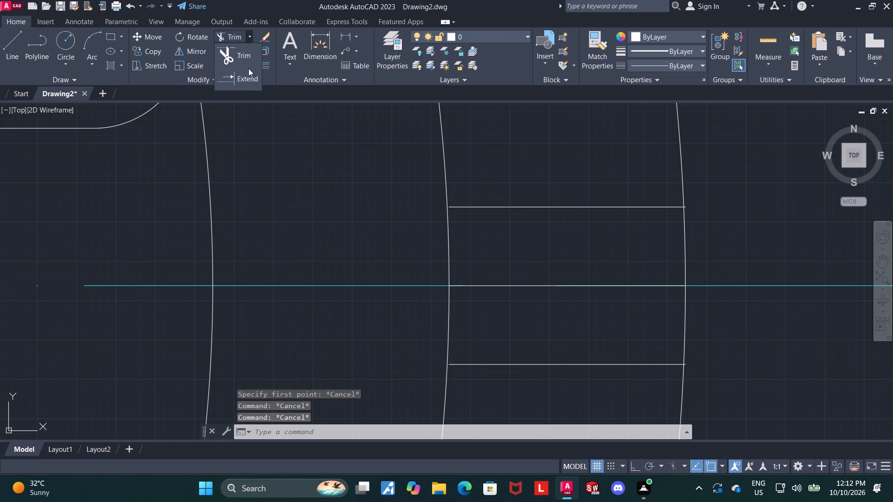
left_click(248, 81)
left_click(458, 209)
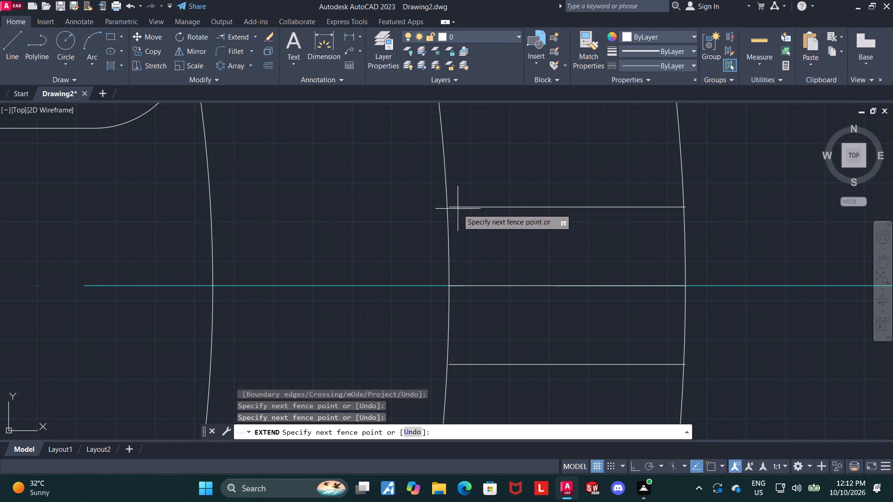
key("Escape")
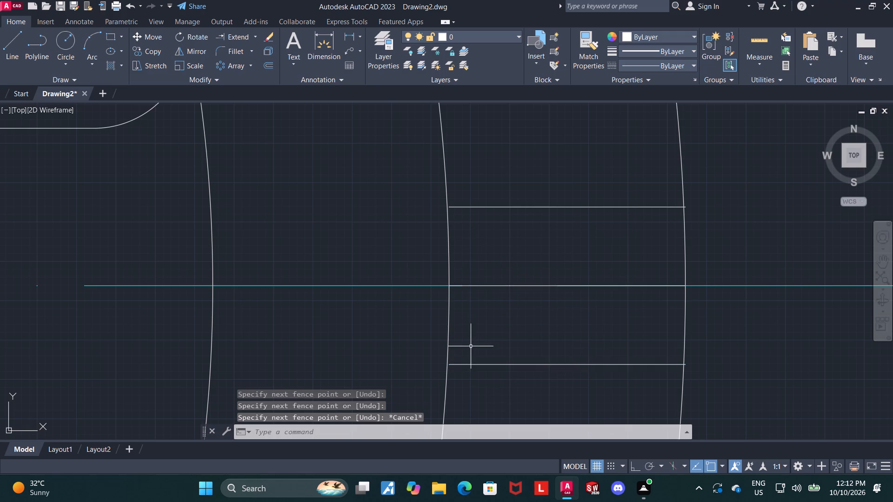
left_click(241, 35)
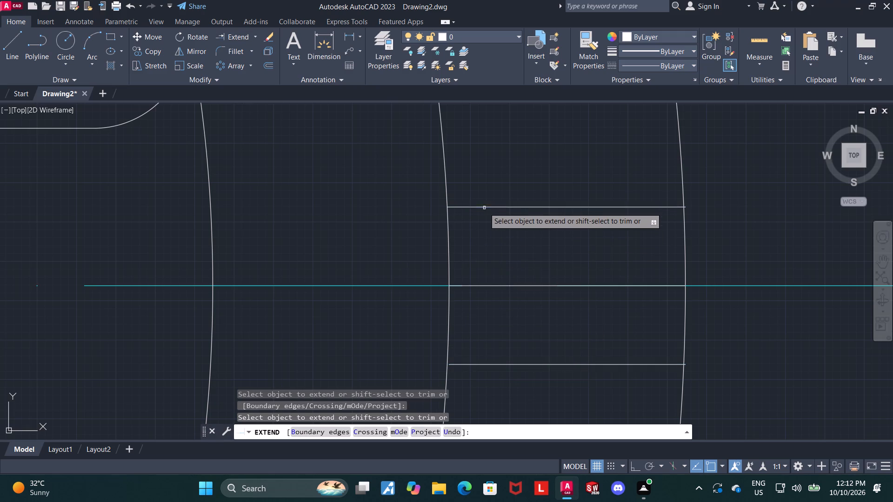
left_click(484, 208)
left_click(486, 365)
key("Escape")
key("Escape")
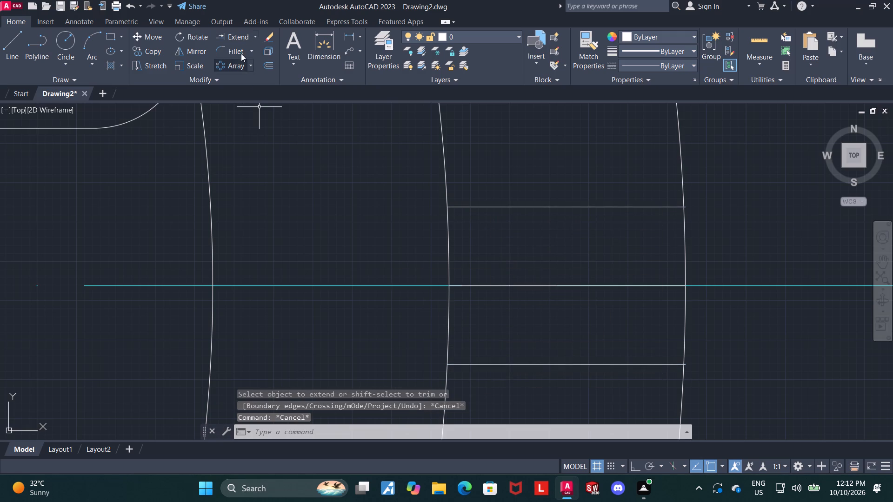
Trim the ends of the two offset lines that overhang the outer rim arc.
left_click(257, 32)
left_click(250, 63)
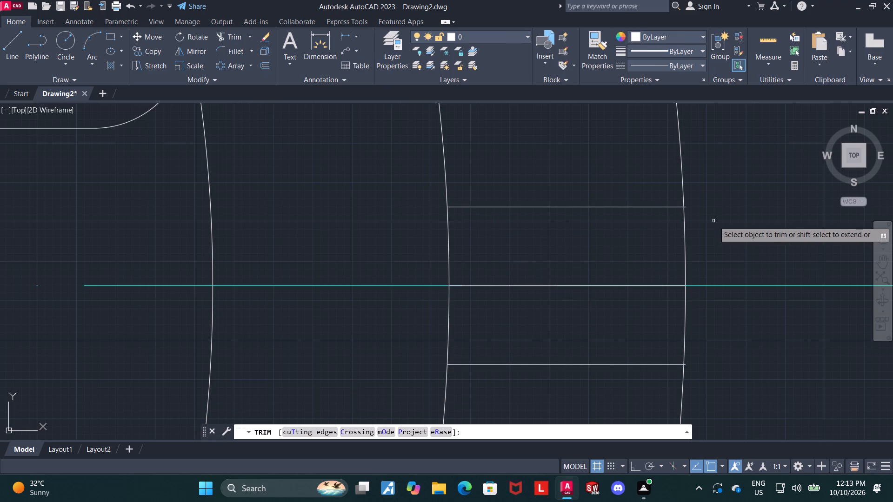
scroll(704, 207, "up", 2)
left_click(654, 205)
scroll(672, 234, "down", 4)
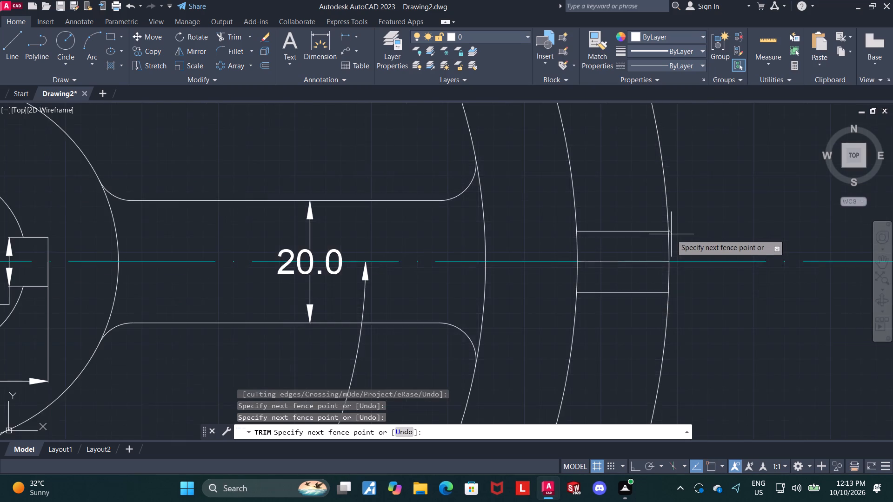
scroll(671, 233, "up", 6)
left_click(620, 199)
scroll(646, 210, "down", 4)
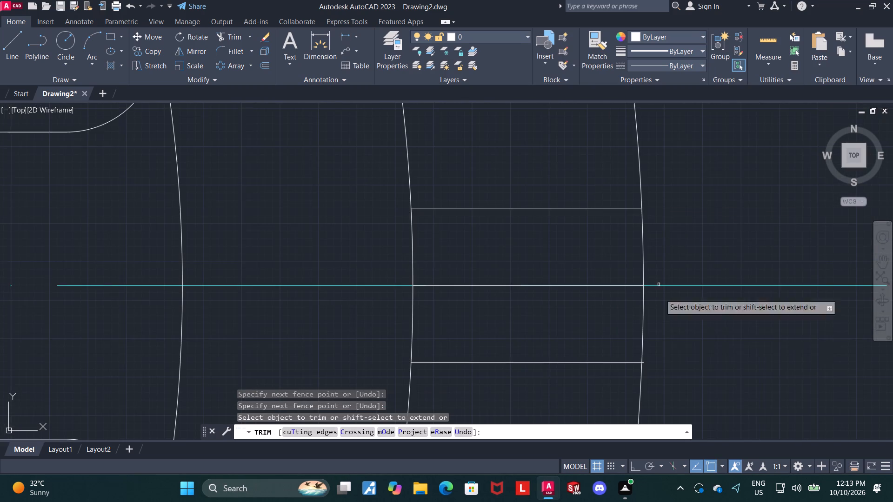
scroll(656, 346, "up", 3)
left_click(608, 381)
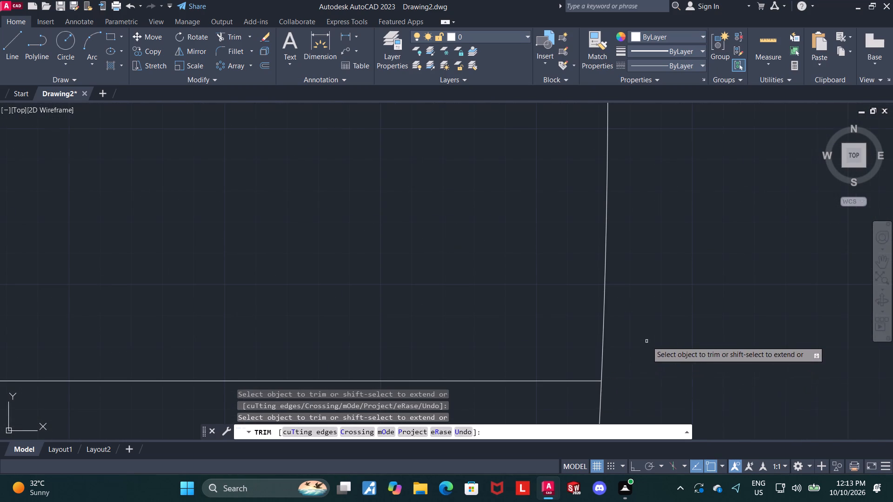
scroll(647, 341, "down", 3)
key("Escape")
Delete the short white line on the horizontal centreline between the R105 arc and the outer rim arc.
scroll(677, 306, "down", 2)
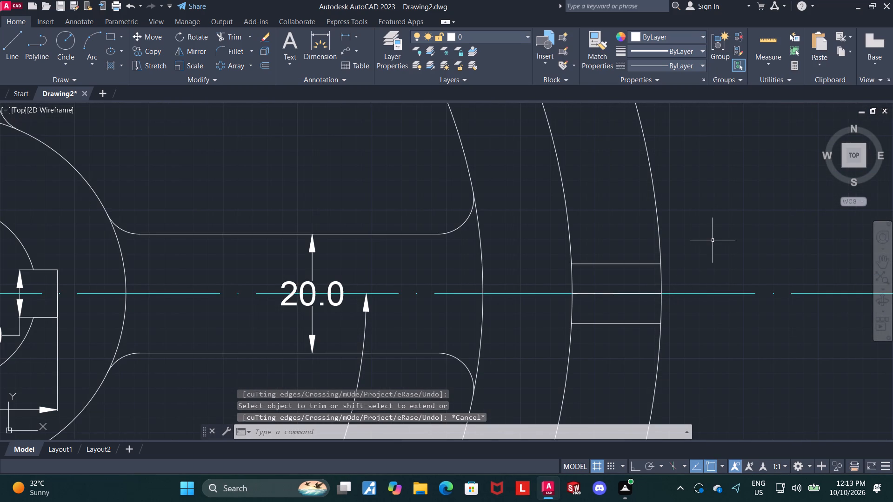
middle_click_drag(691, 238, 564, 229)
scroll(559, 229, "down", 1)
left_click(507, 264)
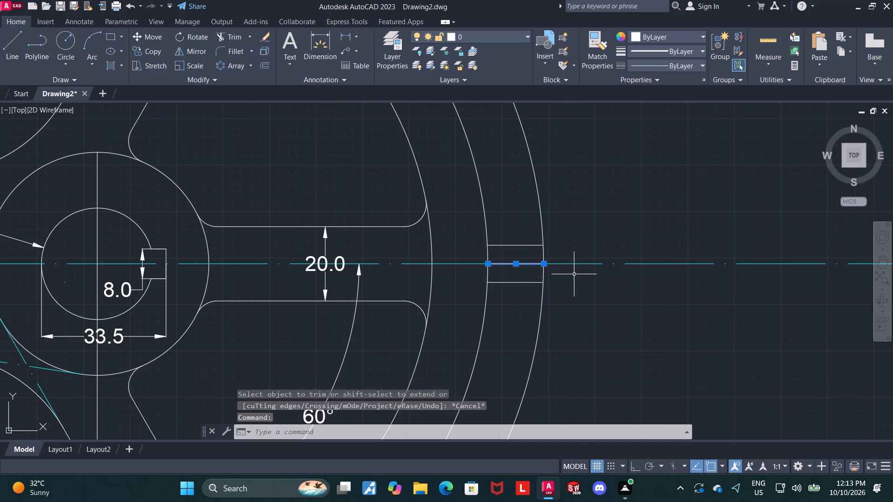
key("Delete")
Draw a line at 15° upward and outward from the inner end of the upper offset line, past the outer rim arc.
middle_click_drag(601, 241, 595, 243)
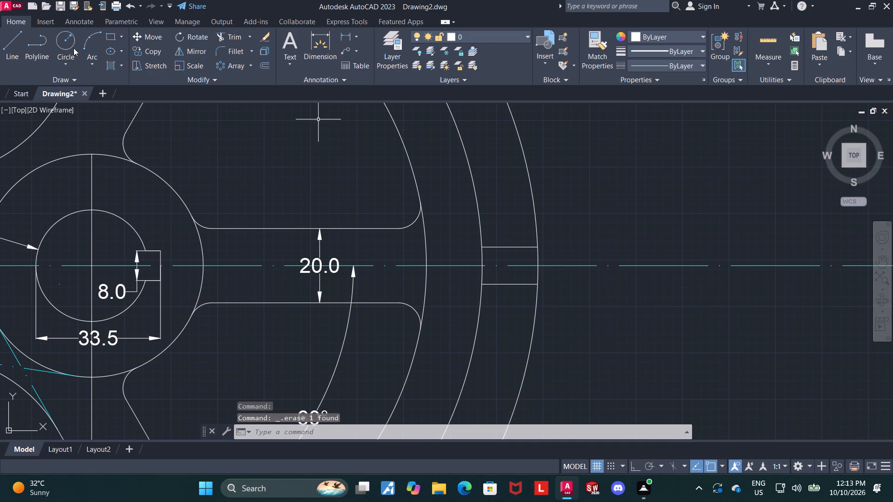
left_click(5, 41)
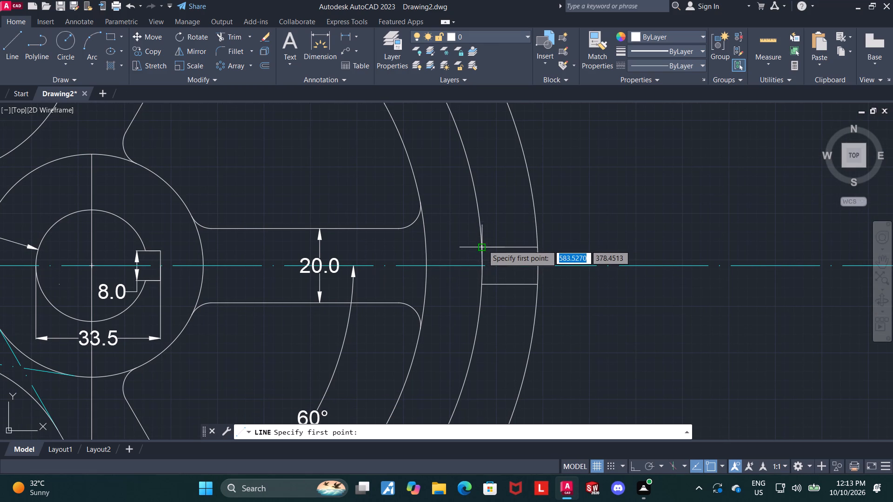
scroll(483, 245, "up", 7)
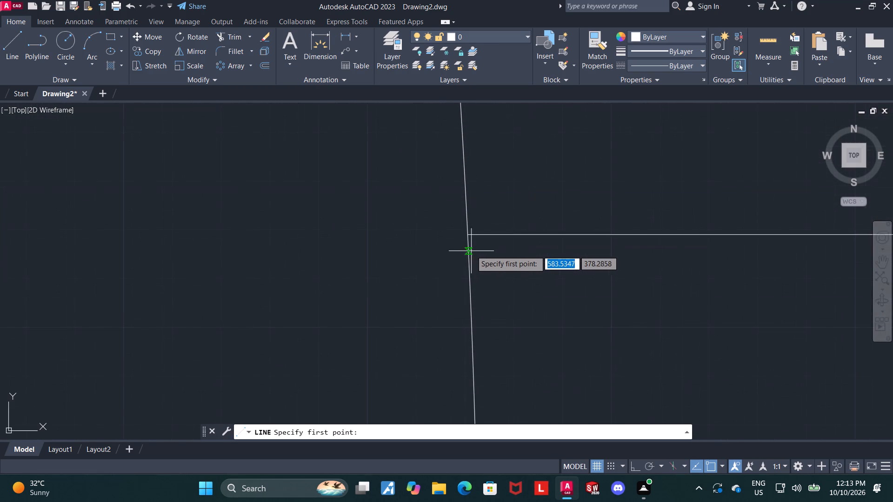
left_click(466, 237)
scroll(466, 237, "down", 8)
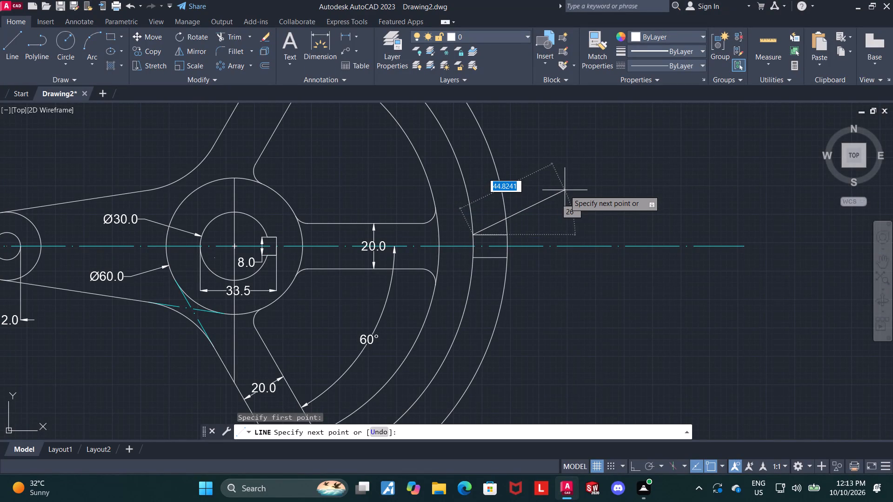
key("Tab")
type("15")
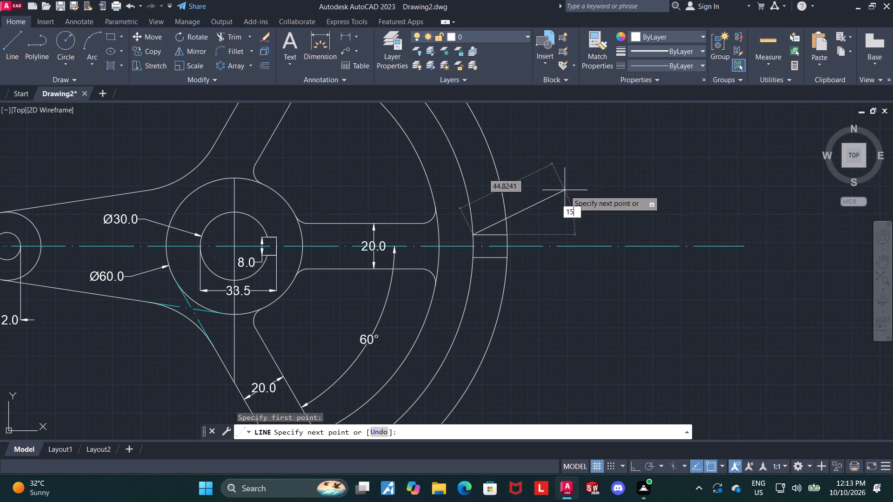
key("Return")
key("Escape")
key("Escape")
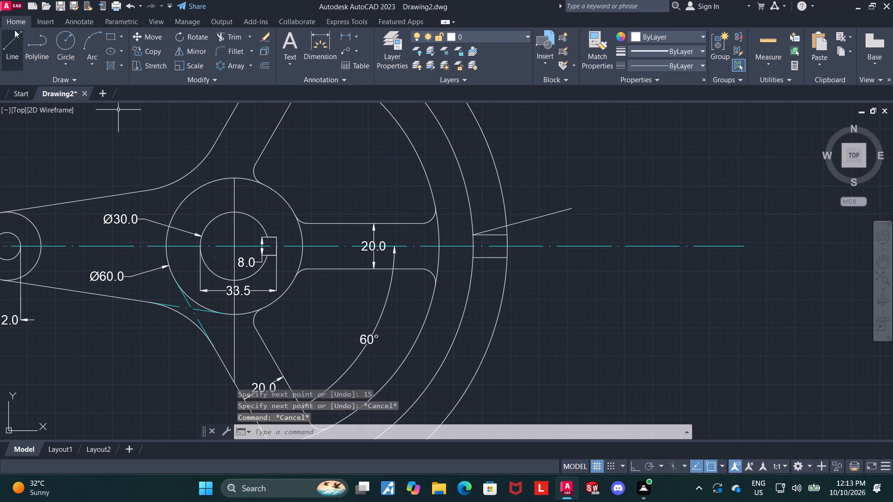
Draw a line at 15° downward and outward from the inner end of the lower offset line, past the outer rim arc.
left_click(14, 30)
scroll(481, 269, "up", 3)
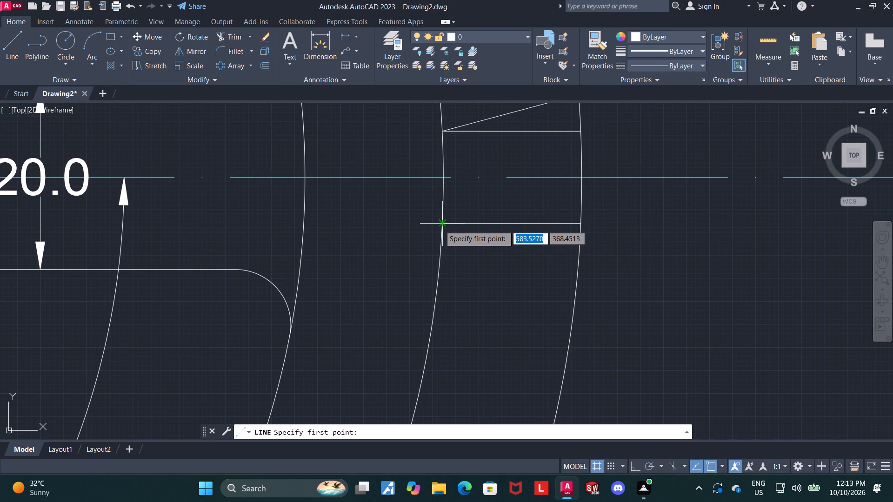
left_click(441, 224)
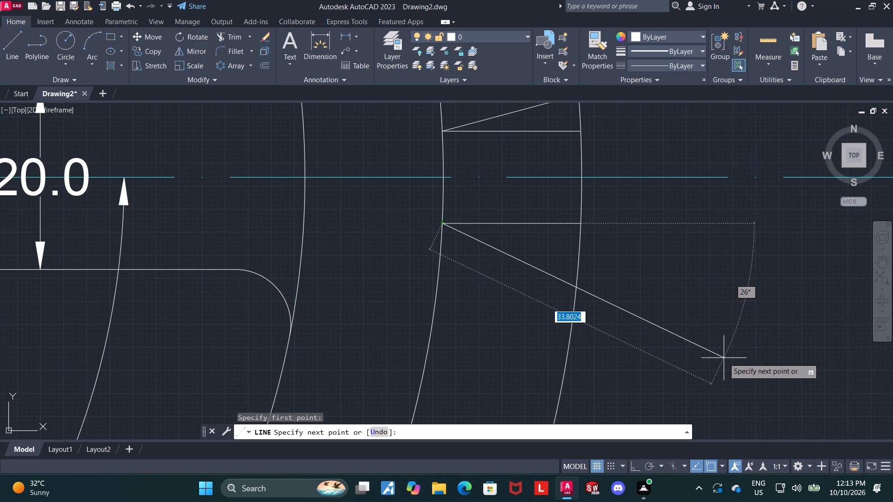
key("Tab")
type("15")
key("Return")
key("Escape")
Set both horizontal offset lines in the rim to the ACAD_ISO04W100 linetype and cyan colour.
scroll(553, 186, "down", 1)
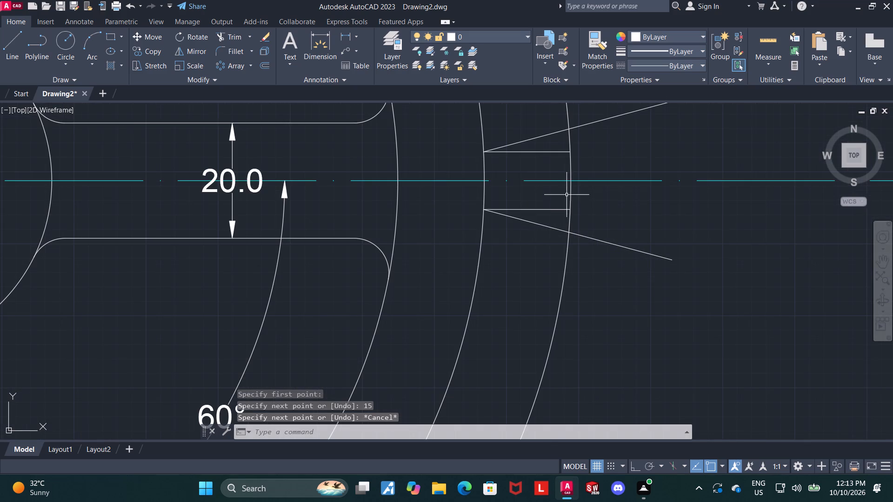
left_click(553, 211)
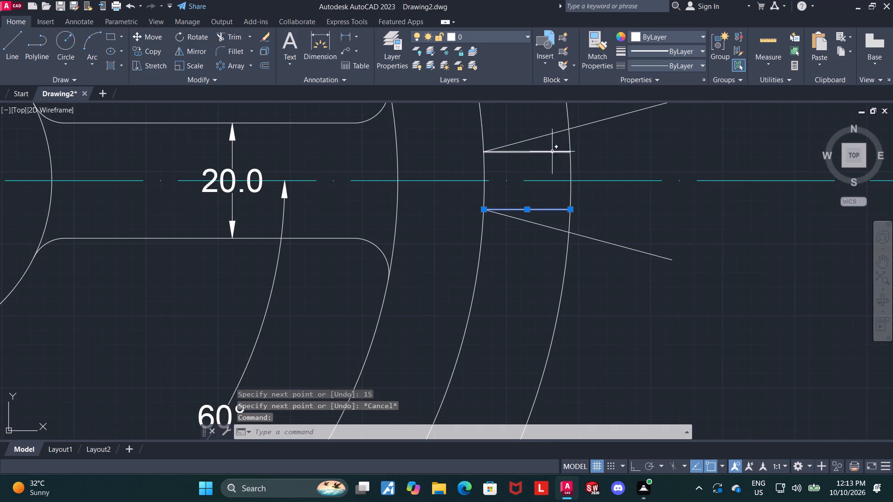
left_click(551, 151)
left_click(690, 66)
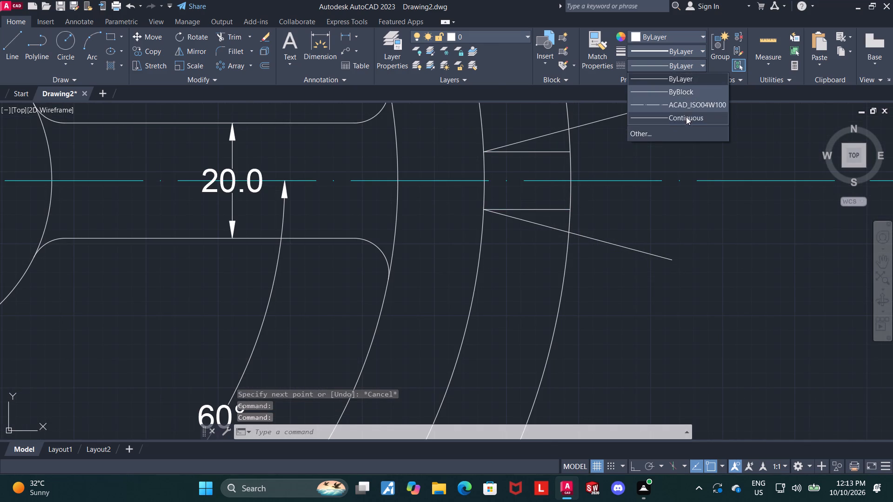
left_click(686, 108)
left_click(643, 40)
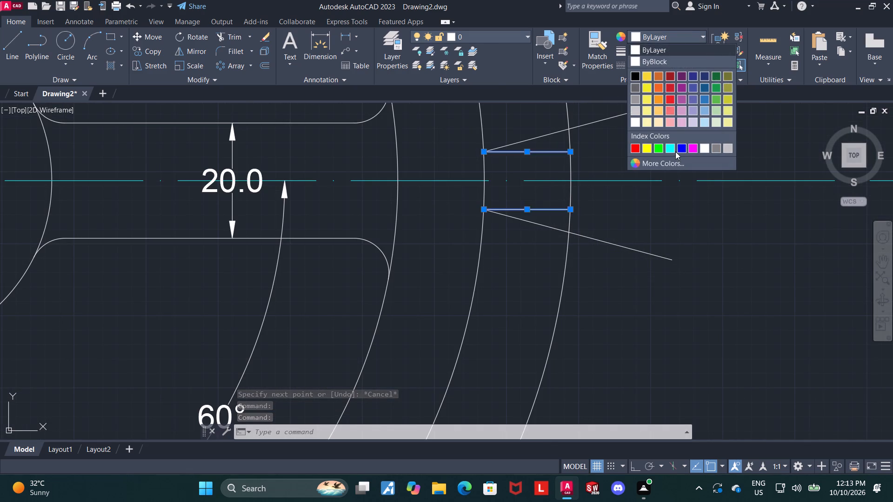
left_click(671, 153)
key("Escape")
Trim both 15° lines beyond the outer rim arc, and trim away the outer arc between them to open the slot.
middle_click_drag(656, 187, 580, 233)
scroll(578, 229, "down", 1)
middle_click_drag(596, 203, 589, 211)
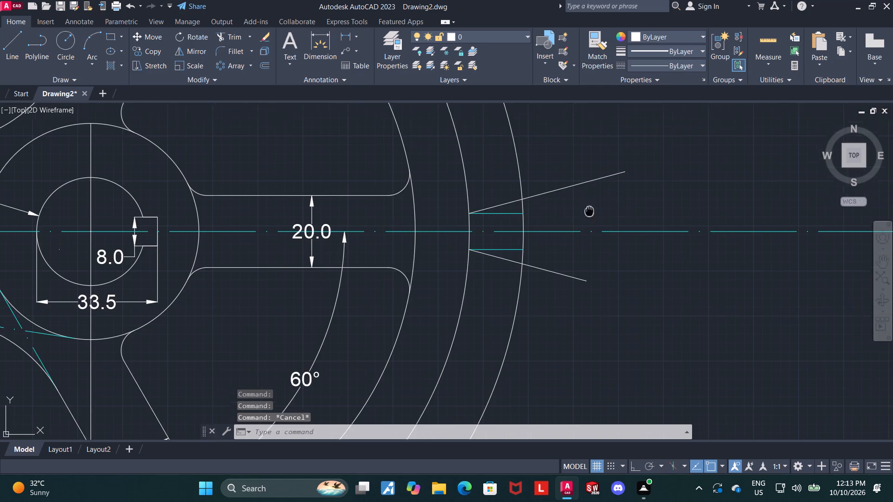
middle_click_drag(589, 211, 498, 260)
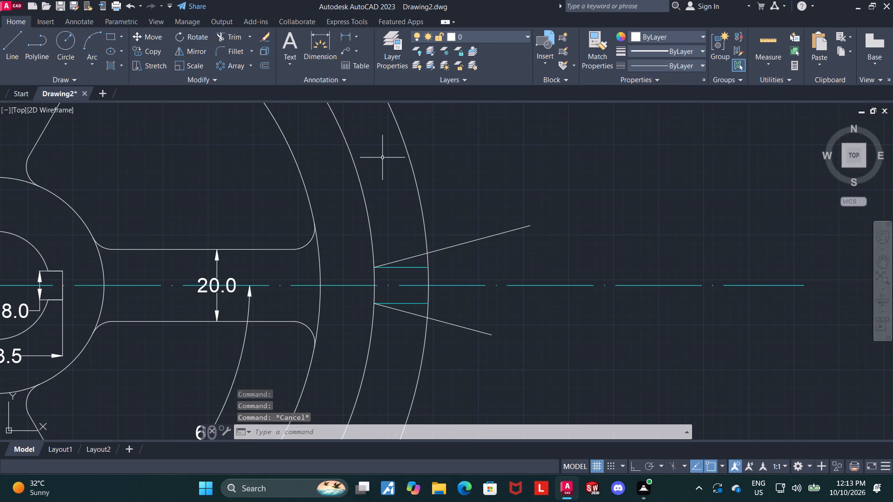
left_click(237, 33)
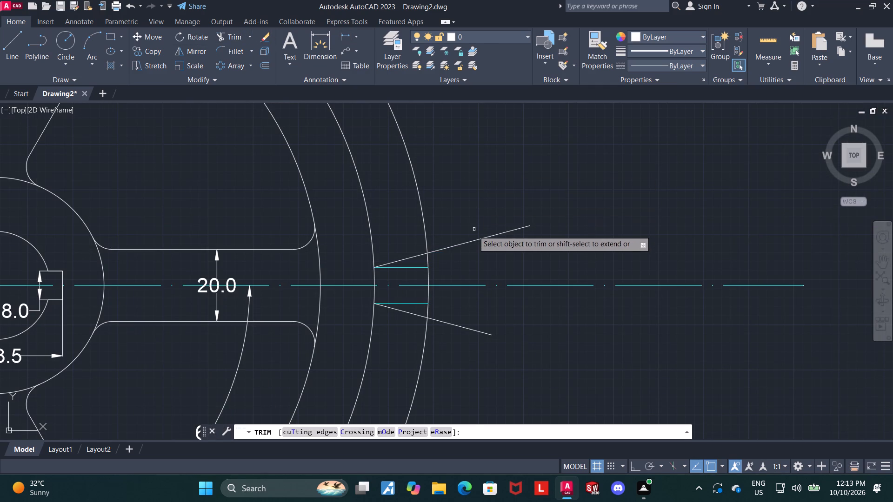
left_click(468, 243)
left_click(428, 262)
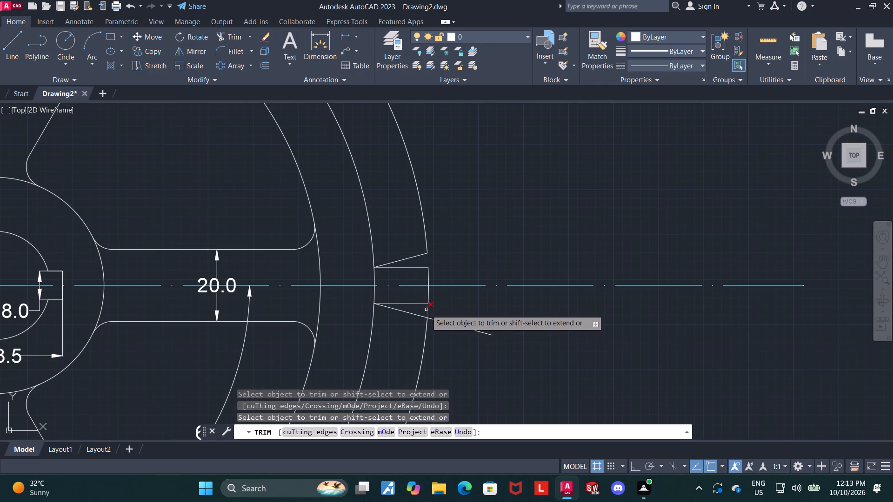
key("ctrl+z")
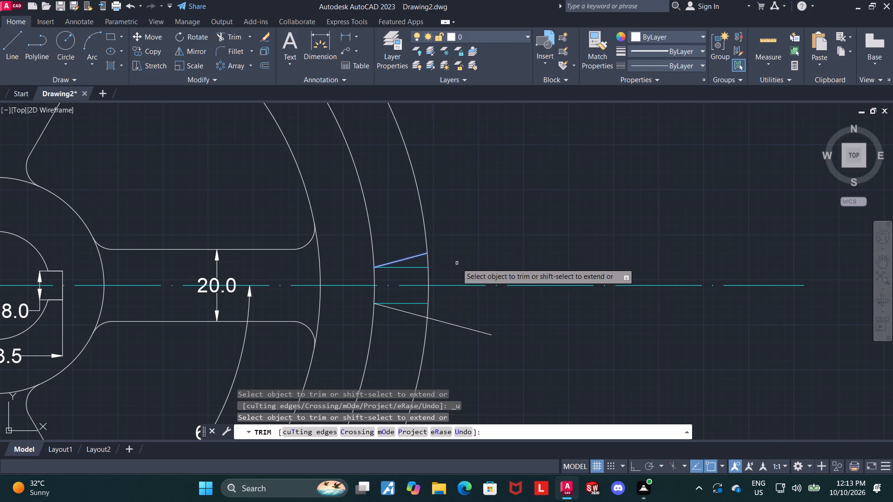
left_click(427, 261)
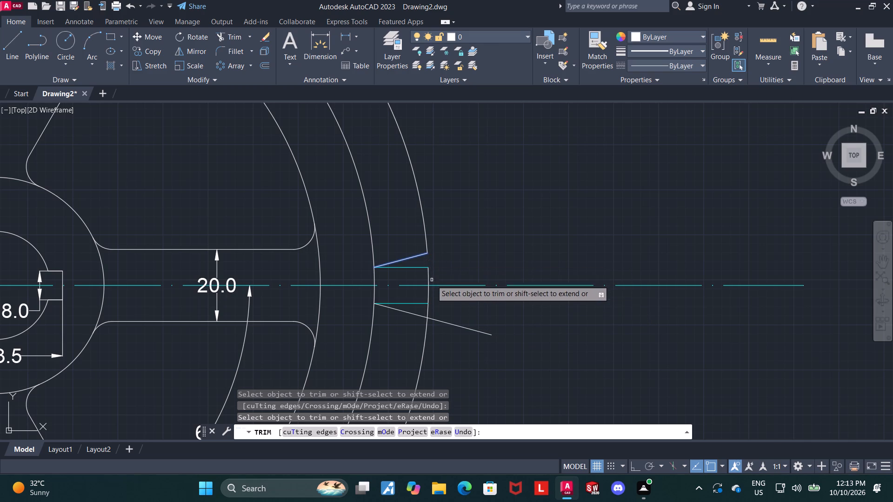
left_click(429, 277)
left_click(428, 294)
left_click(427, 313)
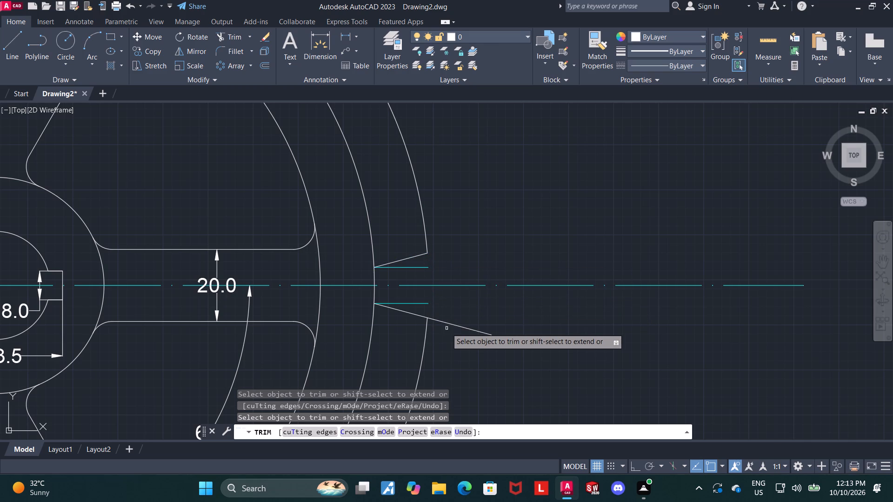
left_click(448, 323)
key("Escape")
key("Escape")
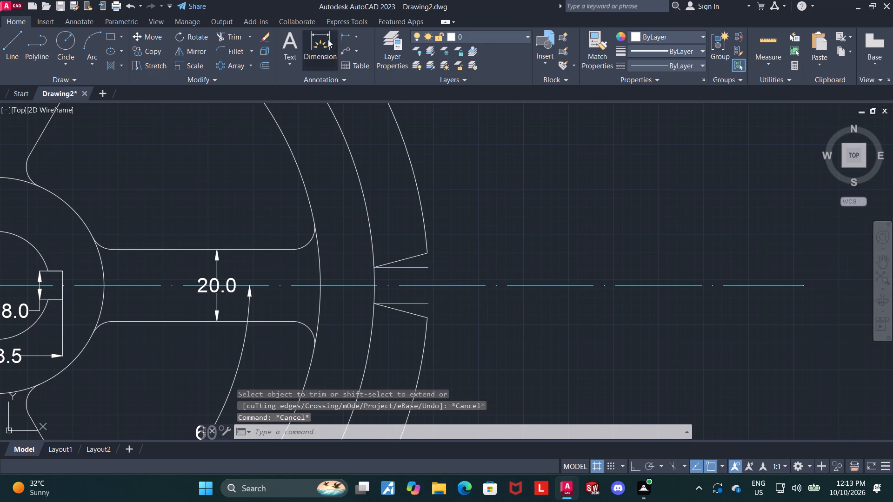
Dimension the slot's width between the outer ends of the two cyan offset lines, placing the dimension outside the rim.
left_click(328, 40)
left_click(427, 268)
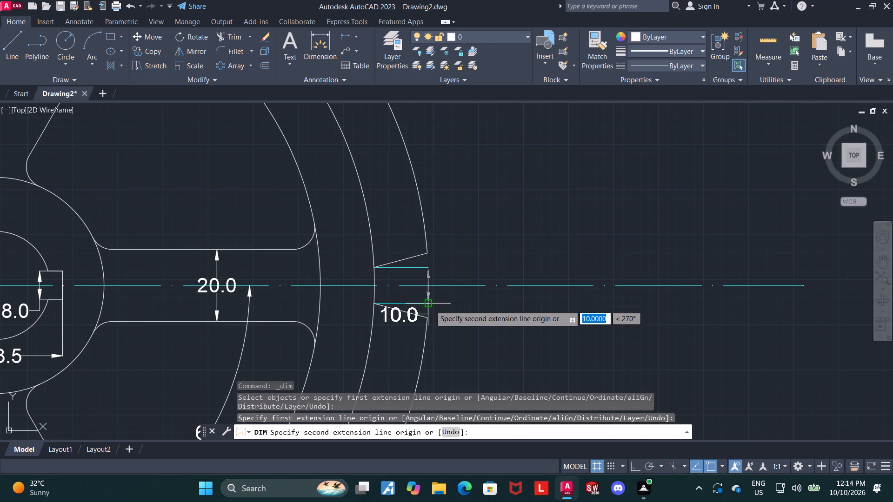
scroll(436, 306, "up", 2)
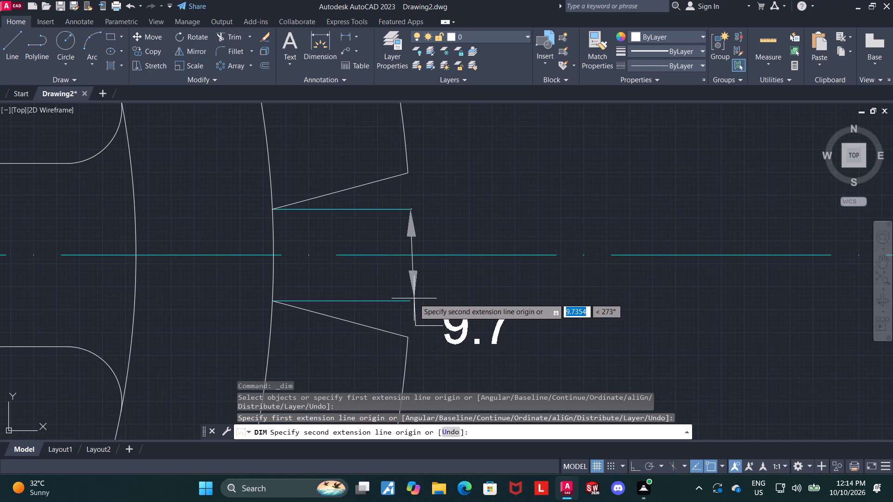
left_click(410, 299)
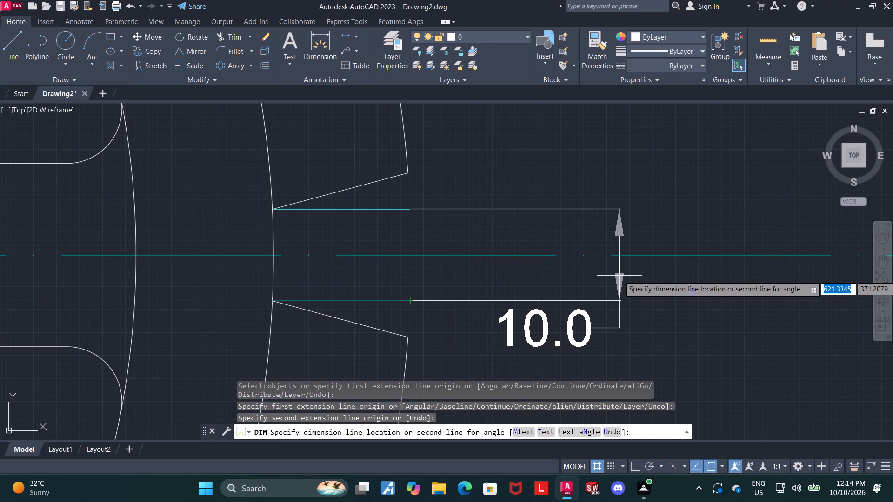
left_click(619, 276)
scroll(634, 280, "down", 1)
key("Escape")
key("Escape")
scroll(638, 283, "down", 2)
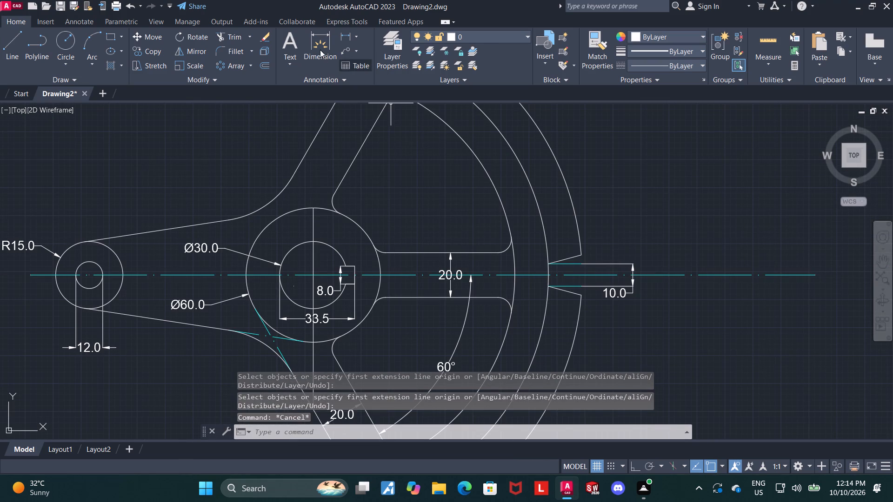
Add an angular dimension between the slot's two tapered sides, placed outside the rim beyond the slot-width dimension.
left_click(320, 48)
scroll(569, 279, "up", 3)
left_click(570, 182)
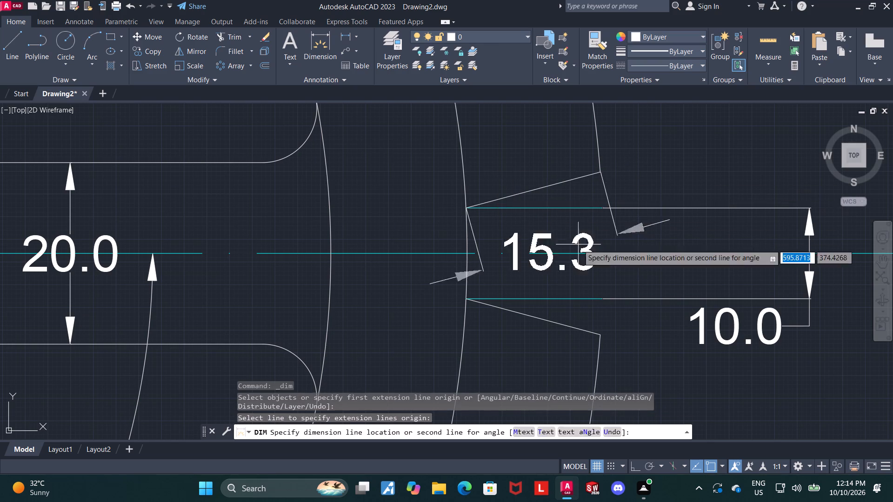
left_click(558, 323)
scroll(606, 315, "down", 3)
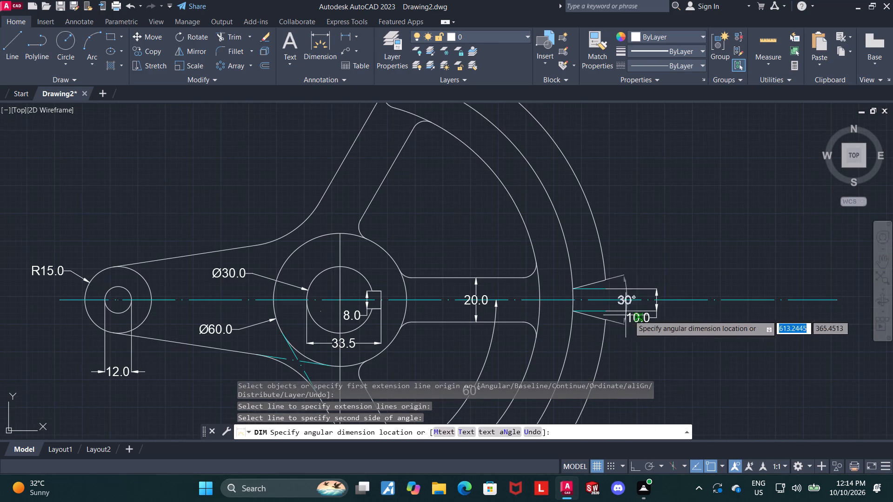
left_click(688, 324)
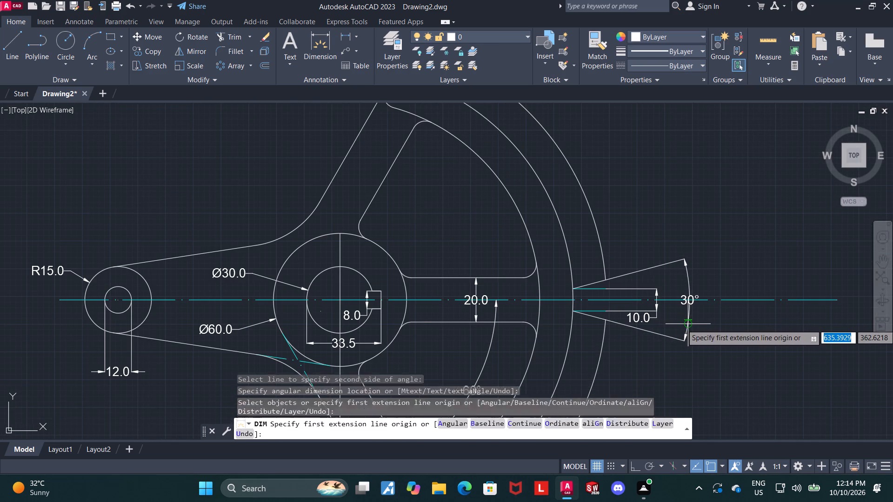
key("Escape")
Trim away the rim's middle arc above and below the slot, leaving only the short segment that closes the slot's inner end.
scroll(610, 327, "up", 1)
left_click(246, 36)
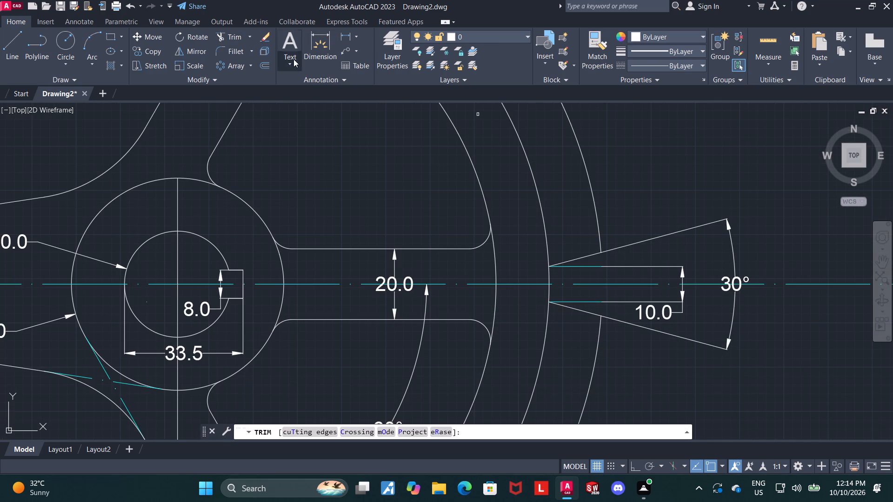
left_click(538, 192)
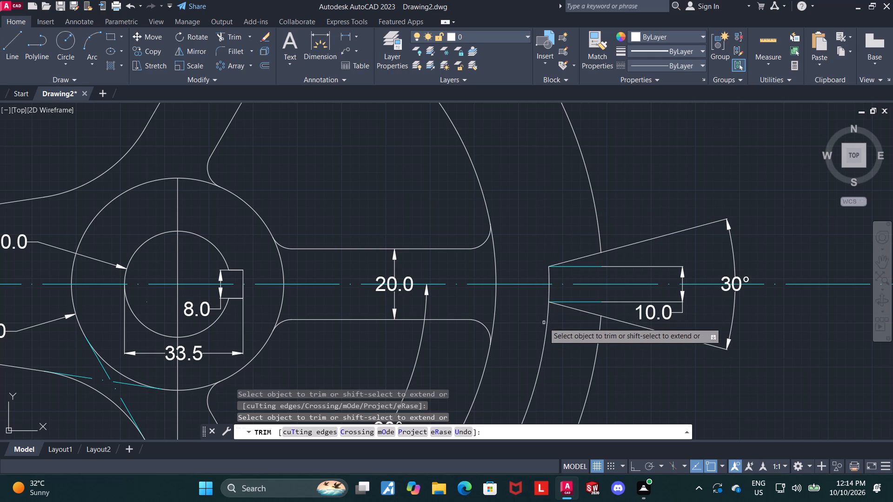
left_click(547, 323)
scroll(557, 319, "down", 2)
key("Escape")
middle_click_drag(667, 343, 670, 295)
scroll(523, 275, "up", 2)
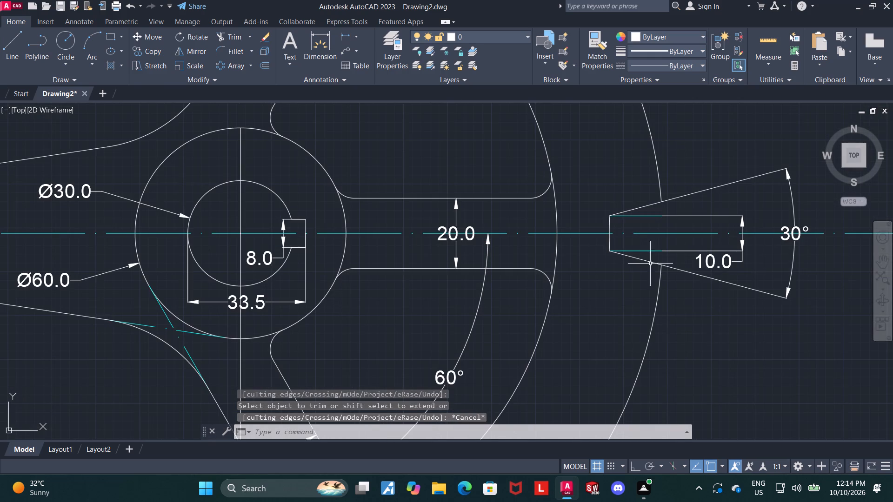
scroll(711, 331, "down", 2)
middle_click_drag(707, 330, 626, 283)
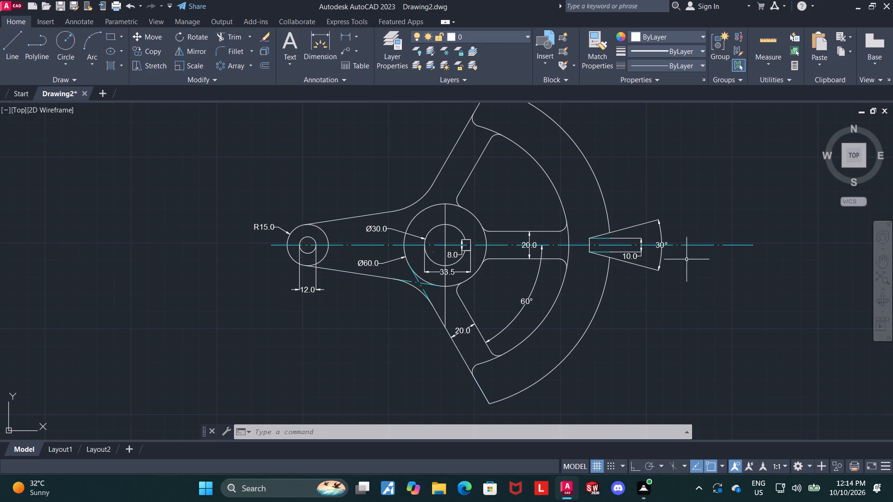
Create a polar array of the slot's two tapered sides and its inner end segment, centred on the hub centre.
key("Escape")
scroll(612, 254, "up", 2)
left_click(217, 59)
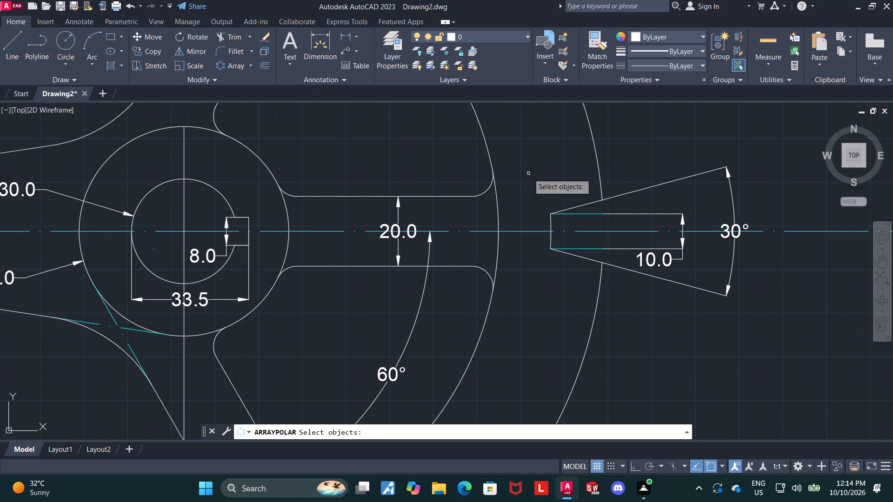
left_click(586, 203)
left_click(552, 224)
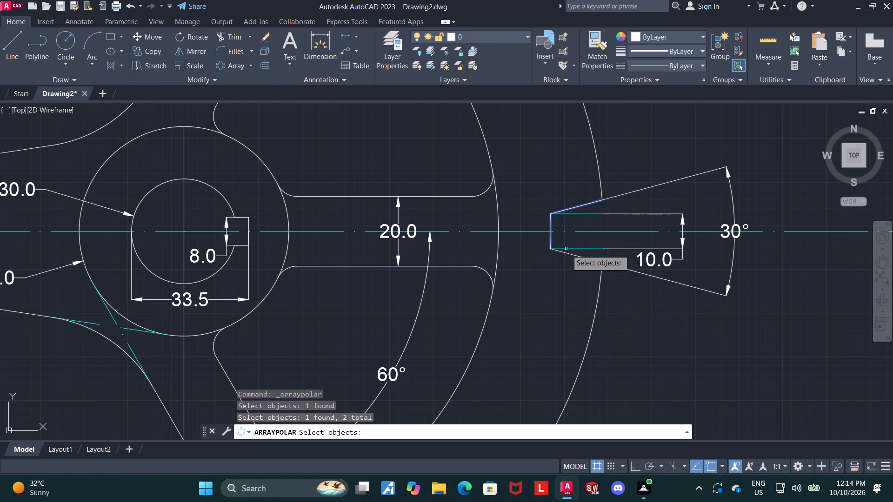
left_click(577, 257)
scroll(657, 312, "down", 2)
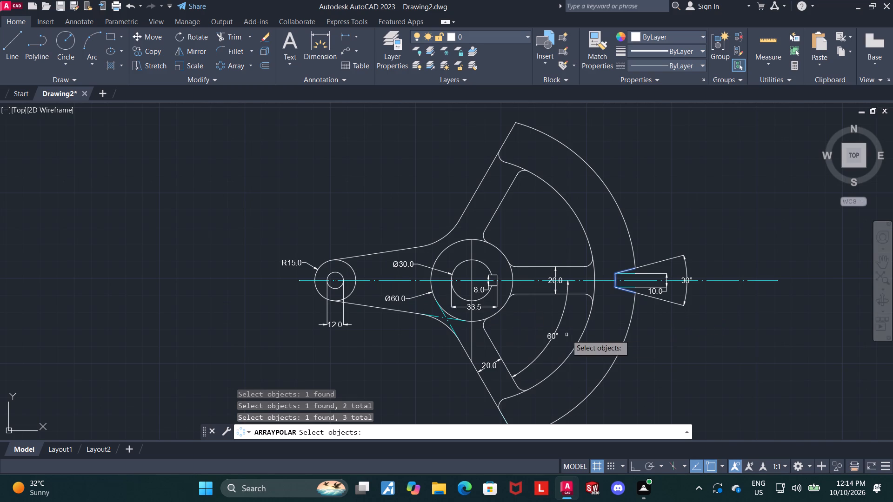
key("Return")
scroll(478, 289, "up", 4)
scroll(440, 227, "up", 5)
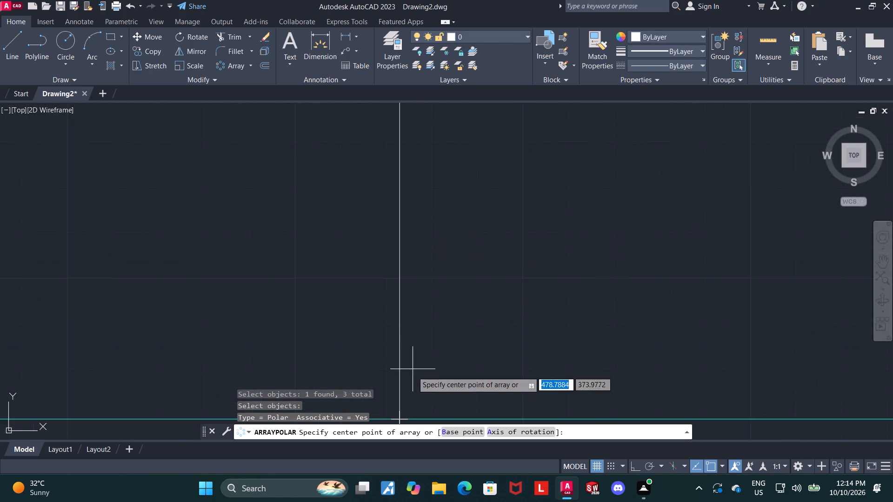
scroll(409, 388, "down", 4)
scroll(408, 397, "up", 6)
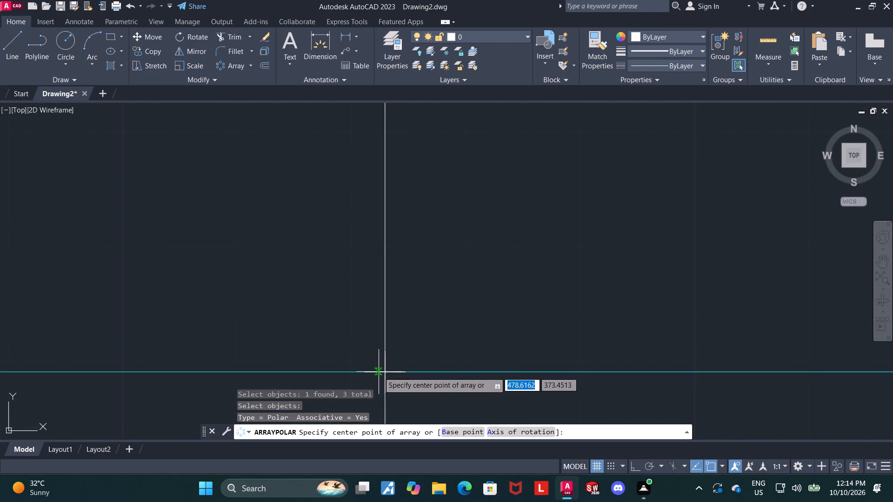
left_click(382, 371)
scroll(382, 371, "down", 5)
scroll(446, 355, "down", 4)
scroll(500, 343, "down", 3)
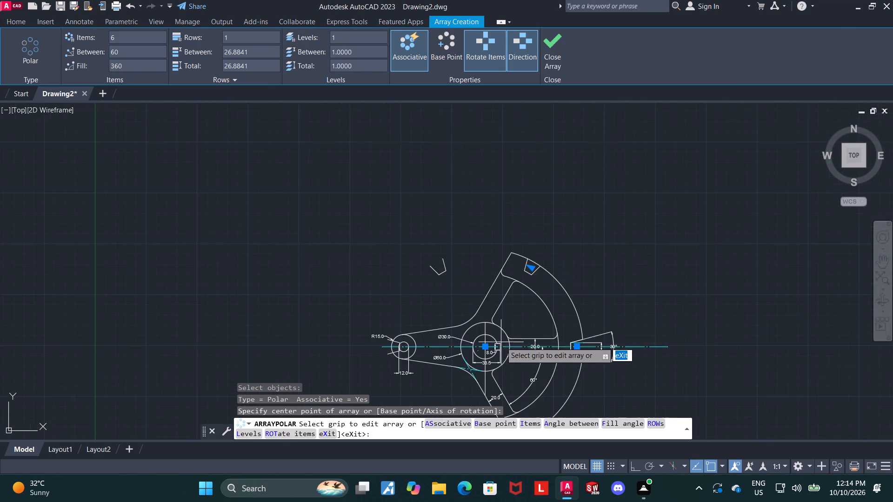
middle_click_drag(614, 295, 626, 207)
scroll(615, 295, "up", 1)
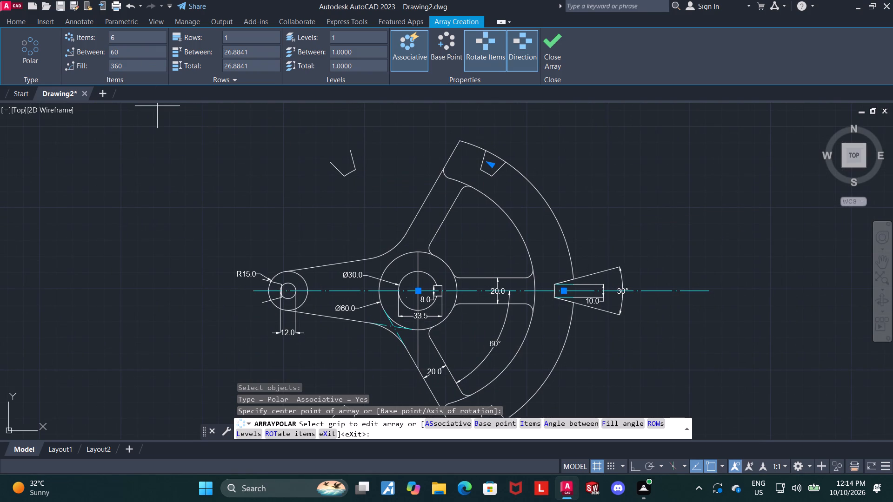
Set the slot array's fill angle to 60 and its item count to 4, and finish the array.
left_click_drag(137, 40, 103, 37)
left_click_drag(140, 67, 57, 68)
key("6")
key("minus")
key("BackSpace")
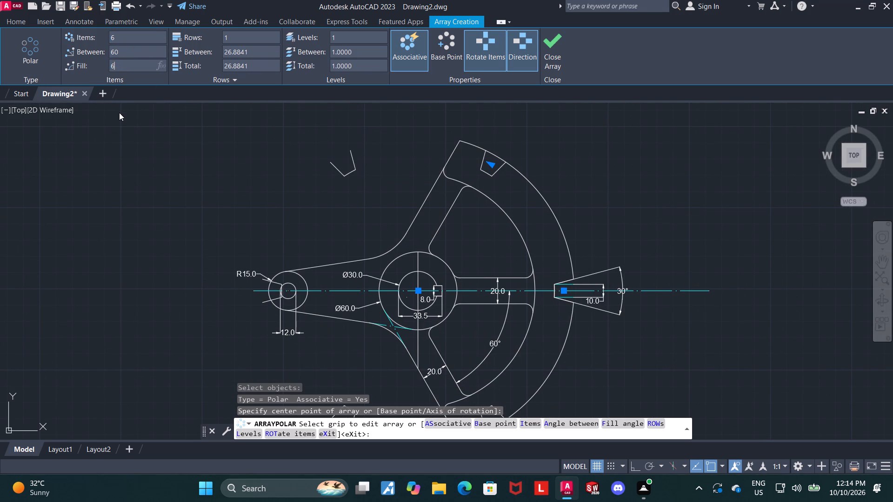
key("0")
key("Return")
left_click_drag(128, 38, 43, 36)
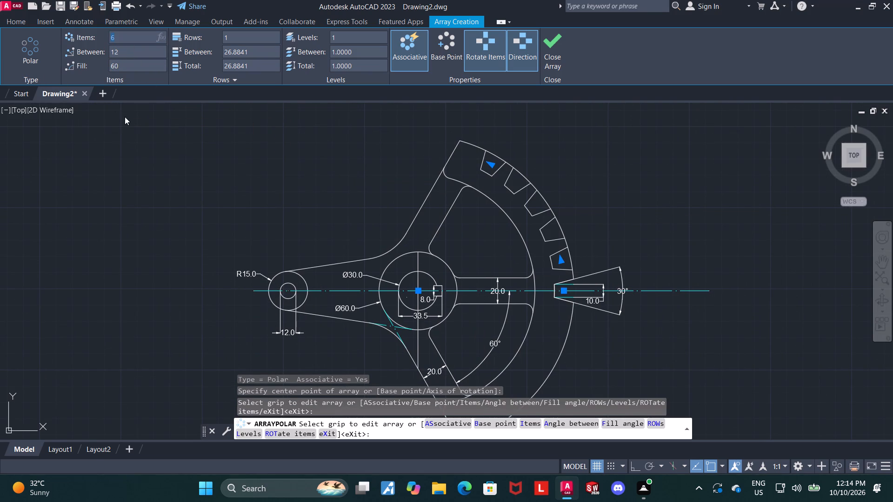
key("4")
key("Return")
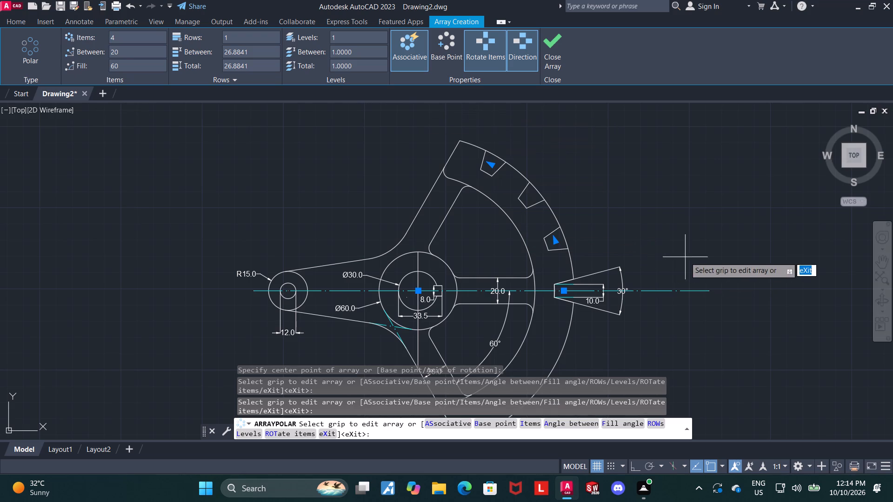
middle_click_drag(647, 227, 624, 205)
scroll(624, 216, "down", 1)
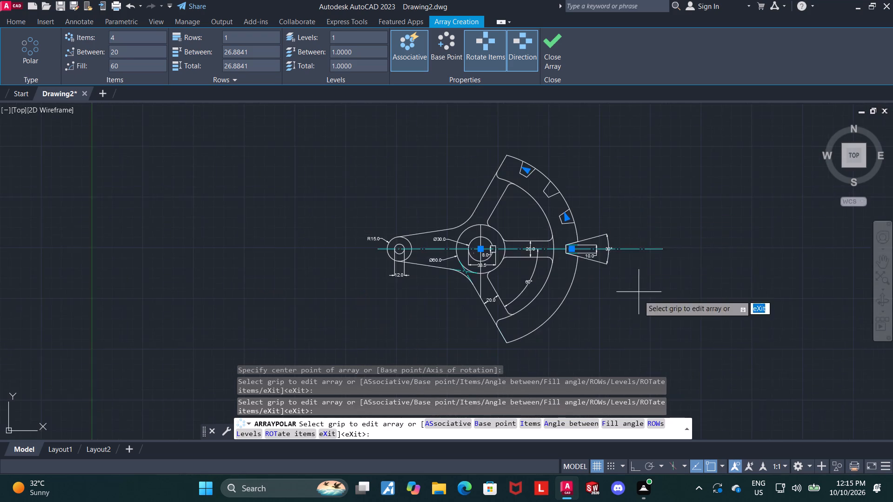
middle_click_drag(639, 299, 611, 280)
scroll(595, 192, "up", 1)
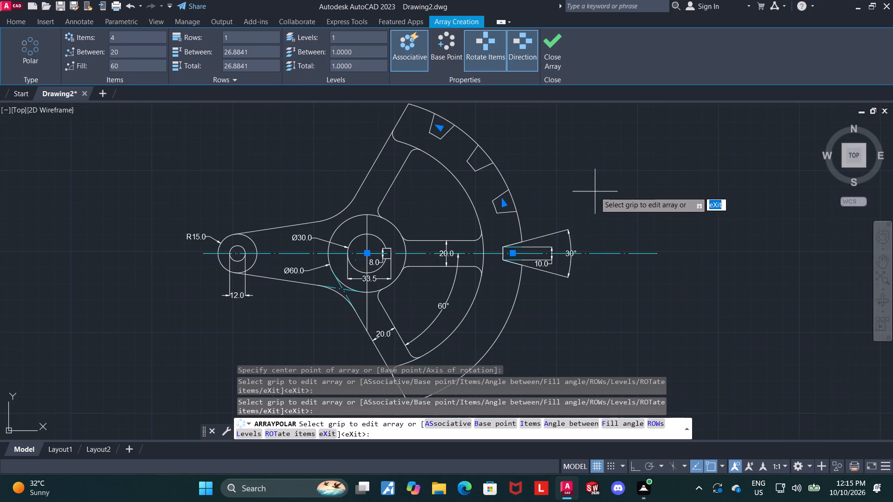
left_click(550, 55)
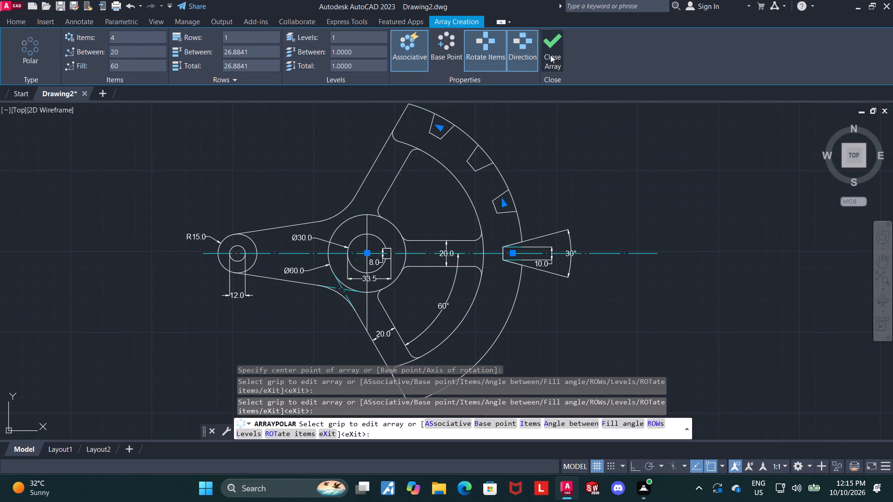
key("Escape")
Draw a line about 150 long from the hub centre at 20°, through the first arrayed slot and past the outer rim.
left_click(13, 31)
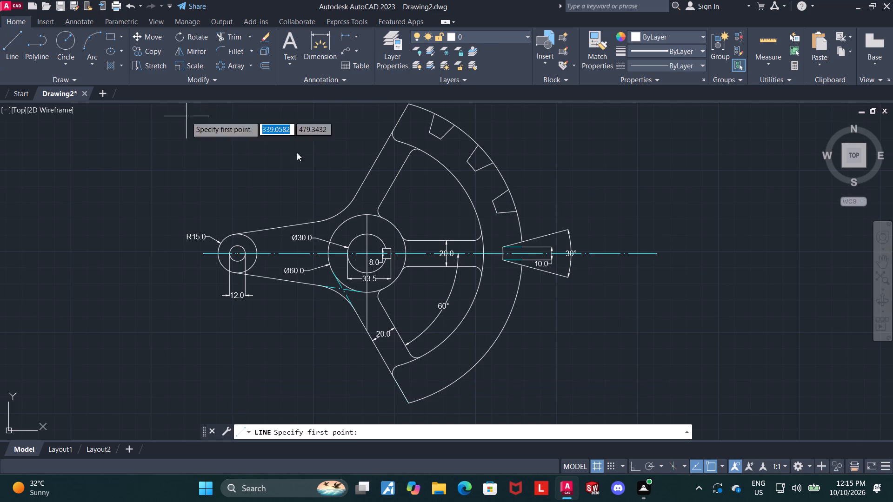
scroll(371, 256, "up", 5)
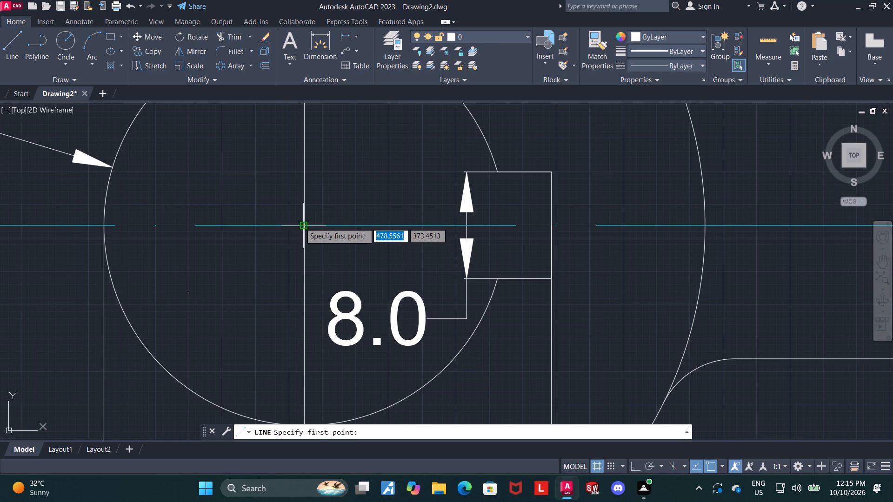
scroll(301, 223, "up", 5)
left_click(308, 234)
scroll(308, 234, "down", 9)
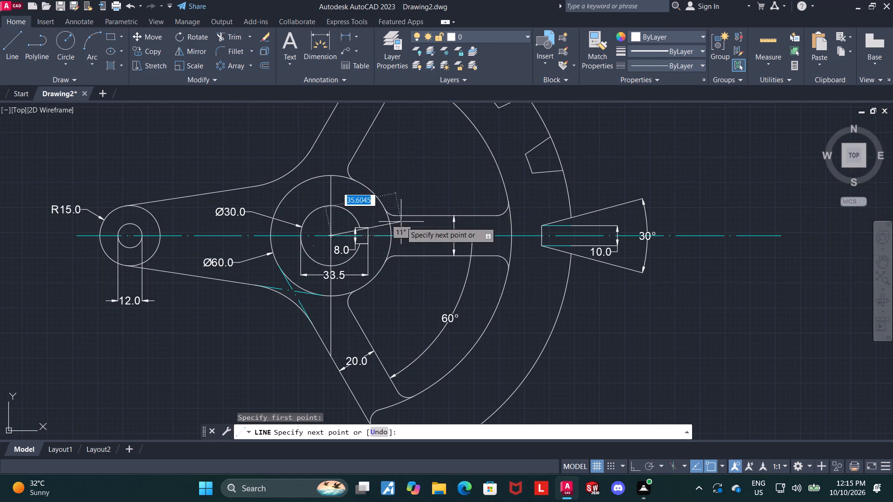
key("Tab")
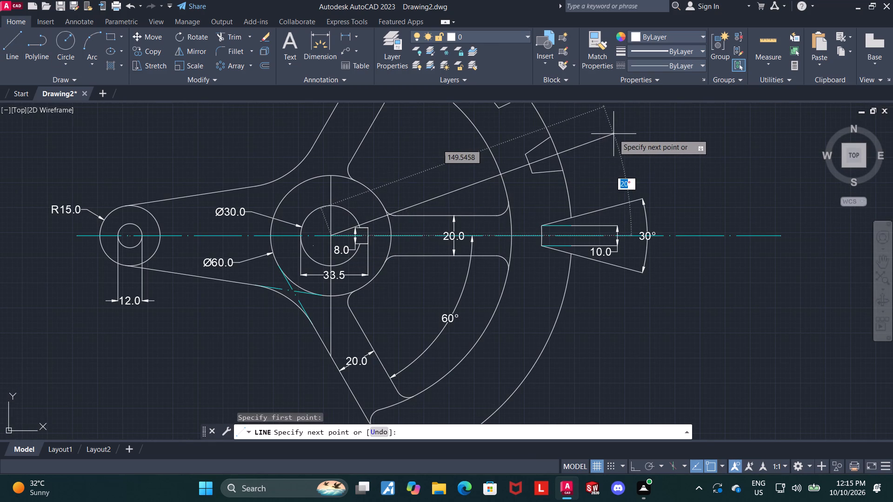
type("20")
key("Return")
key("Escape")
scroll(497, 151, "down", 1)
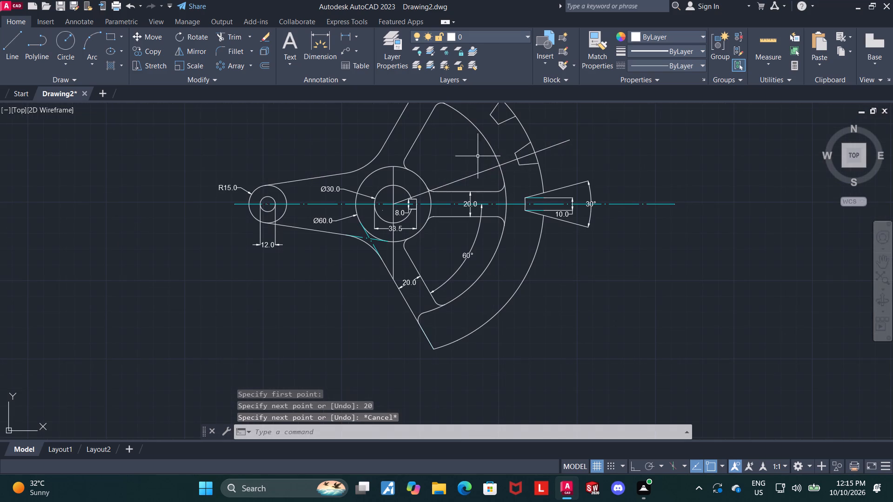
Set the 20° line to the ACAD_ISO04W100 linetype and cyan colour.
left_click(478, 173)
left_click(691, 65)
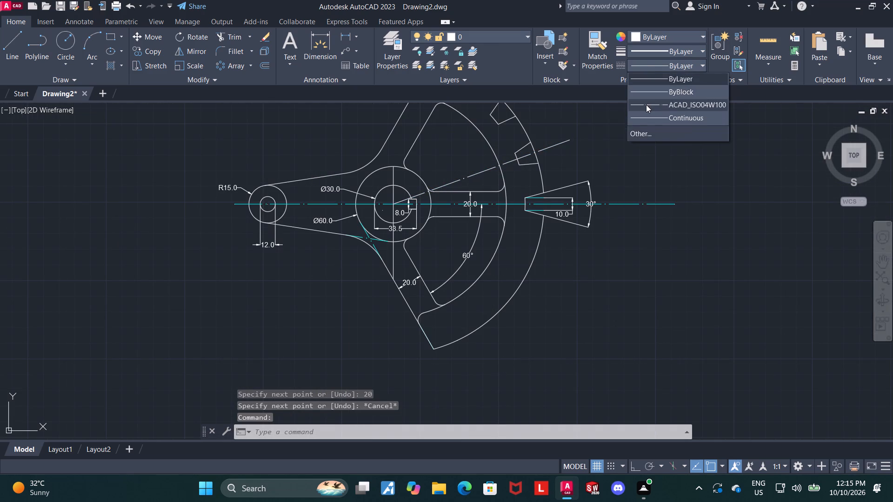
left_click(646, 105)
left_click(659, 35)
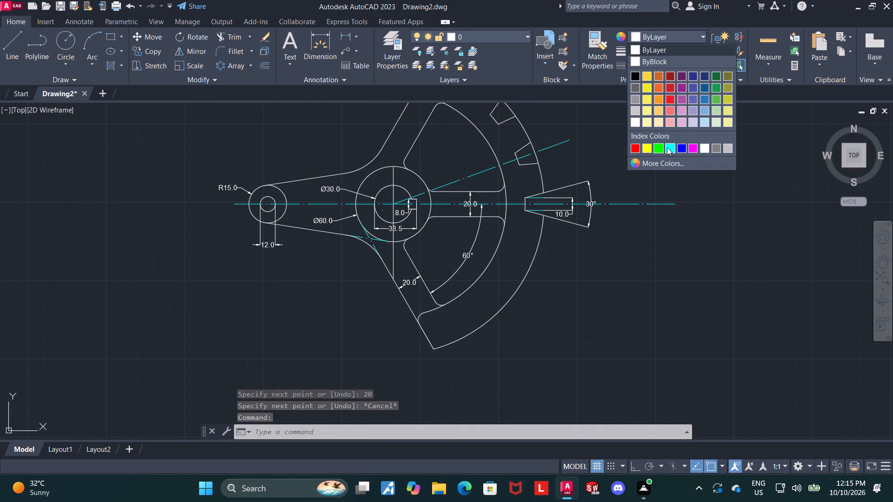
left_click(667, 147)
key("Escape")
Draw a line about 163 long from the hub centre at 40°, through the second arrayed slot and past the outer rim.
left_click(19, 40)
scroll(399, 171, "up", 4)
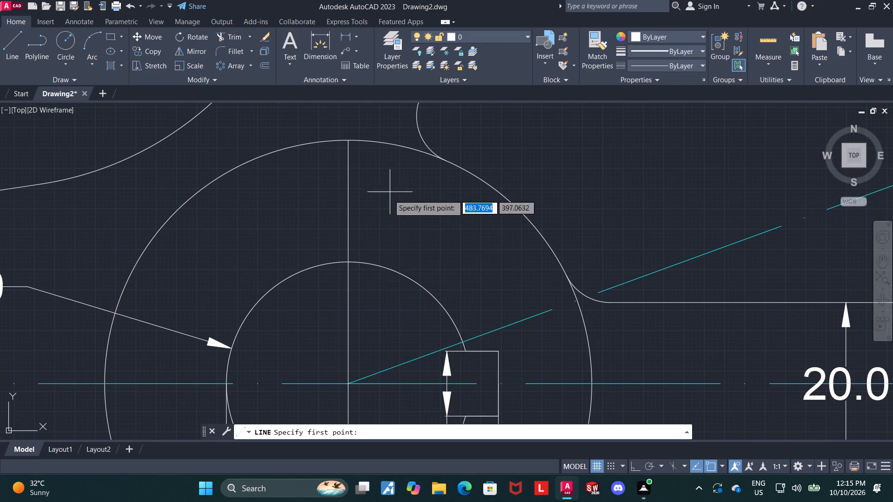
scroll(358, 401, "up", 4)
scroll(310, 324, "up", 2)
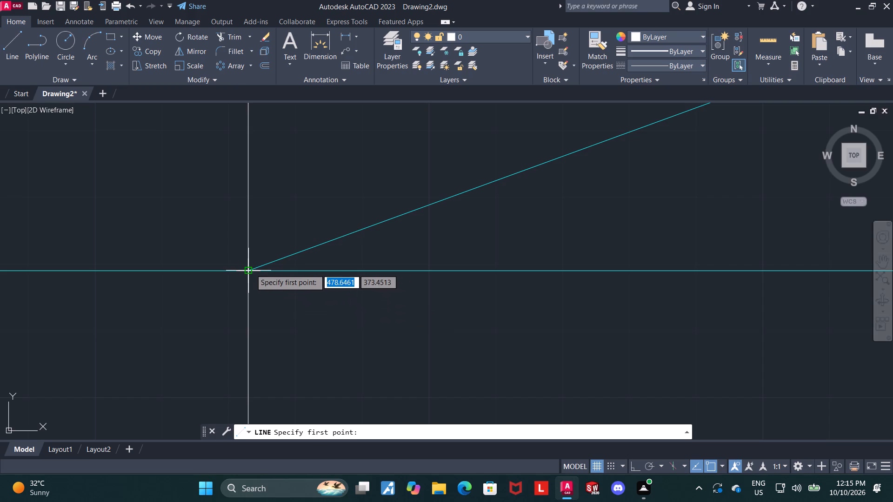
left_click(245, 269)
scroll(244, 269, "down", 10)
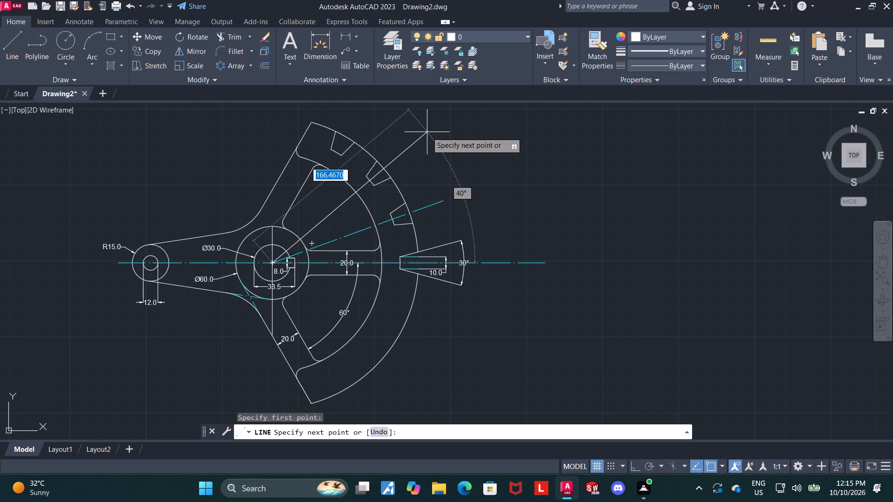
key("Tab")
type("20")
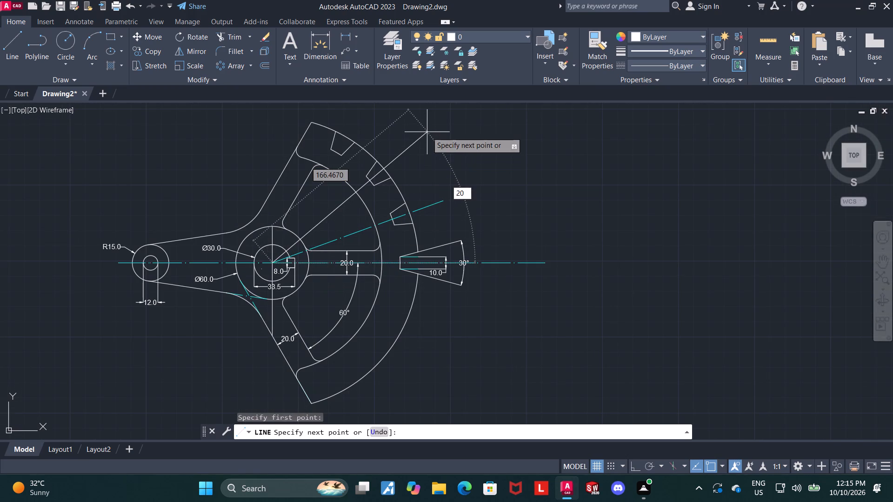
key("Return")
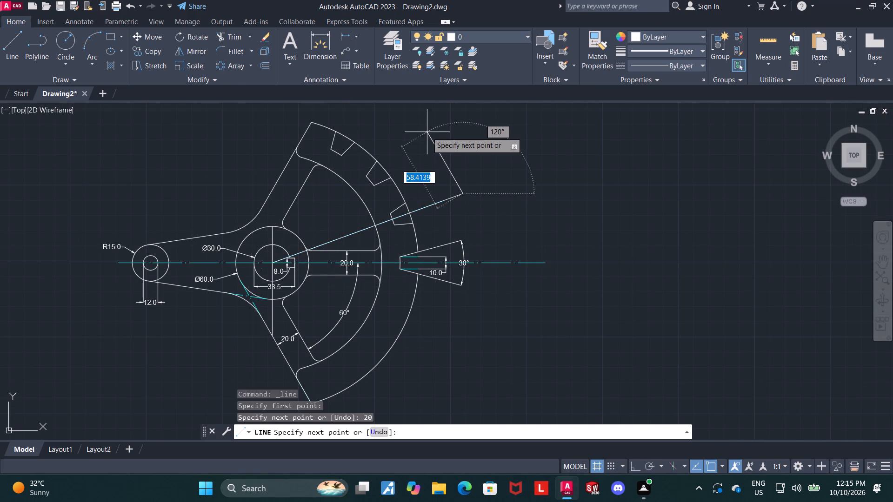
key("ctrl+z")
key("Tab")
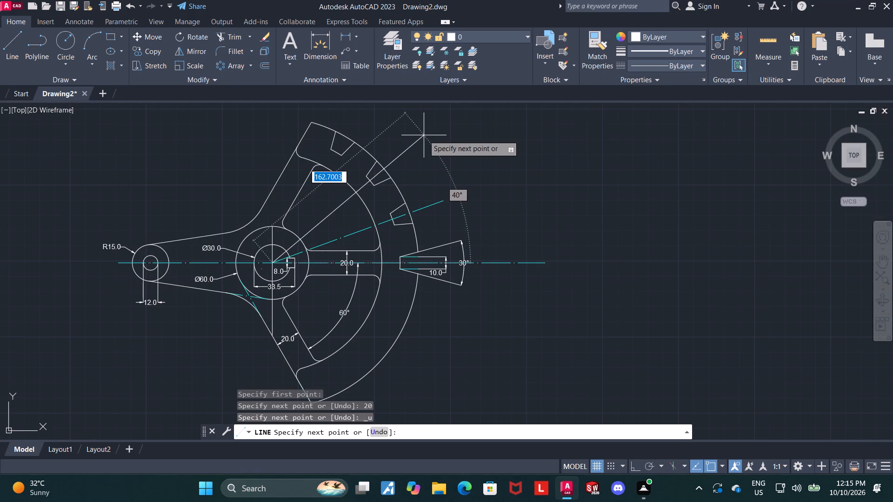
type("40")
key("Return")
key("Escape")
key("Escape")
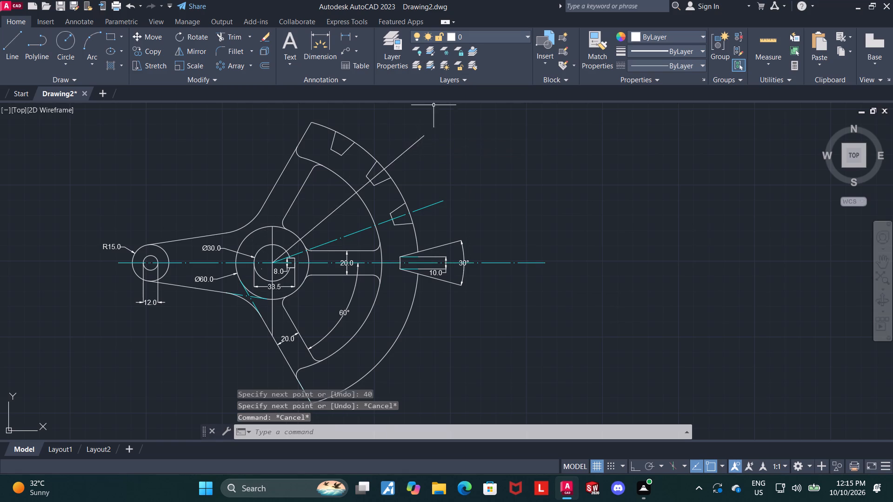
Set the 40° line to the ACAD_ISO04W100 linetype and cyan colour.
left_click(415, 147)
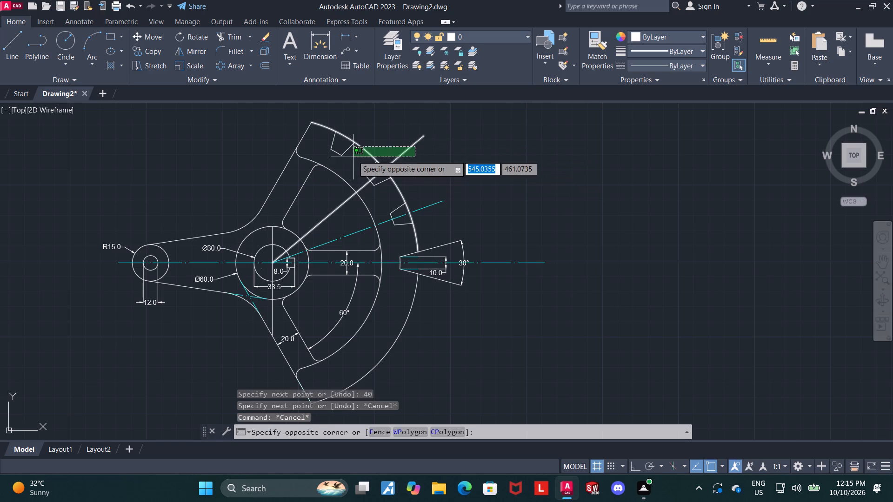
left_click(413, 145)
left_click(674, 63)
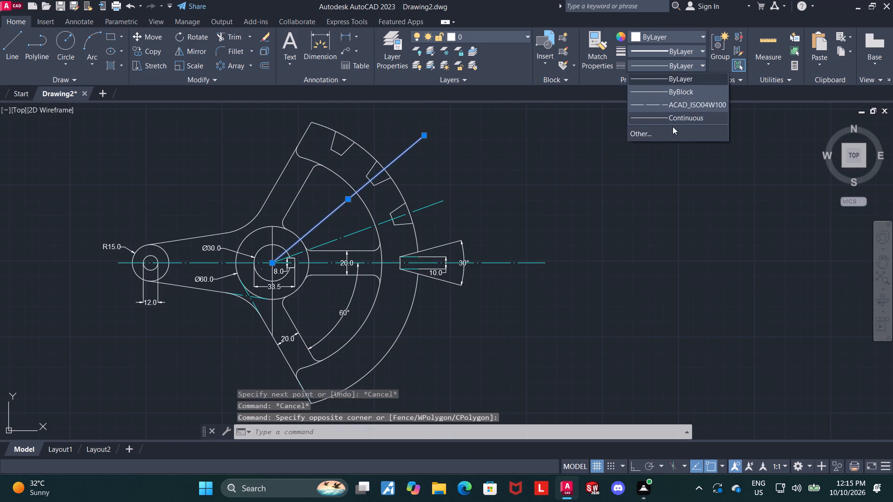
left_click(669, 109)
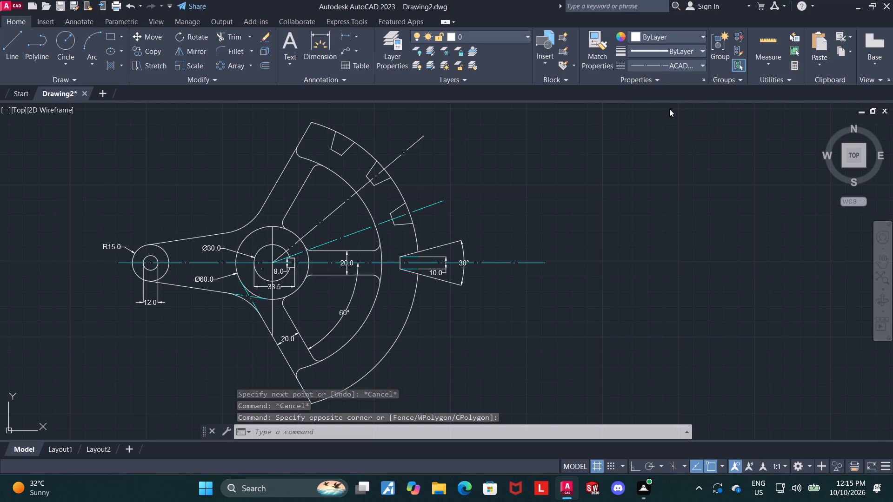
left_click(678, 40)
left_click(674, 147)
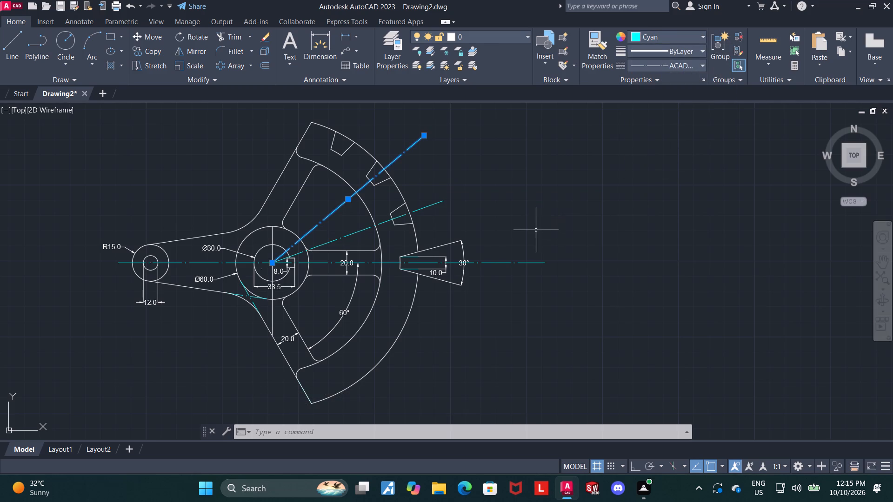
key("Escape")
key("Escape")
Add an angular dimension between the two sloping slot centrelines, placed outside the rim.
left_click(319, 46)
scroll(407, 196, "up", 1)
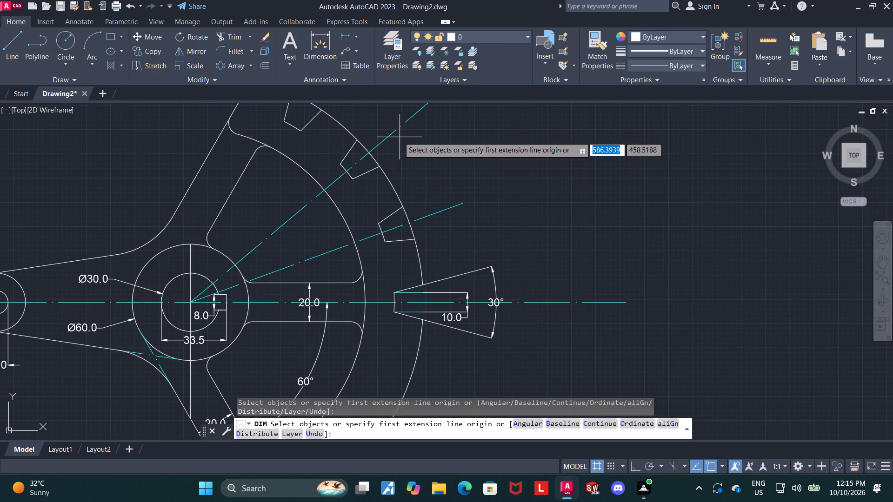
left_click(393, 133)
left_click(437, 211)
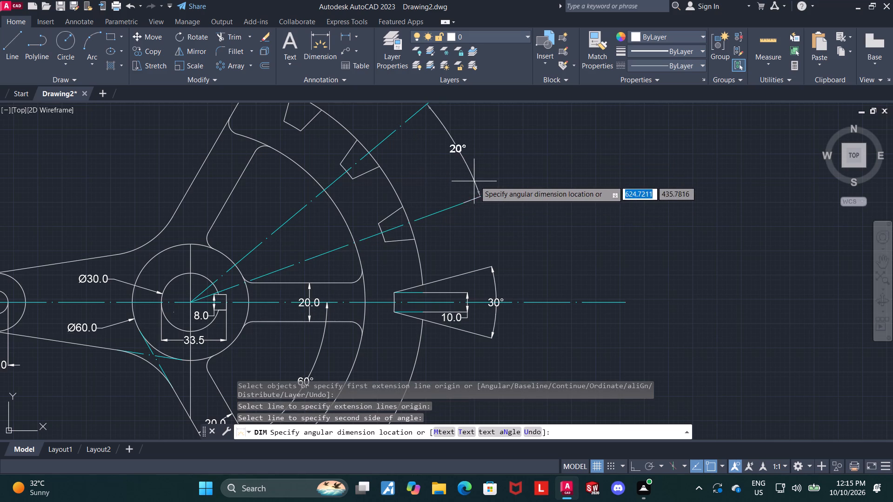
left_click(492, 181)
key("Escape")
Look over the whole part, checking the rim slots and the dimensions placed so far.
scroll(492, 185, "down", 2)
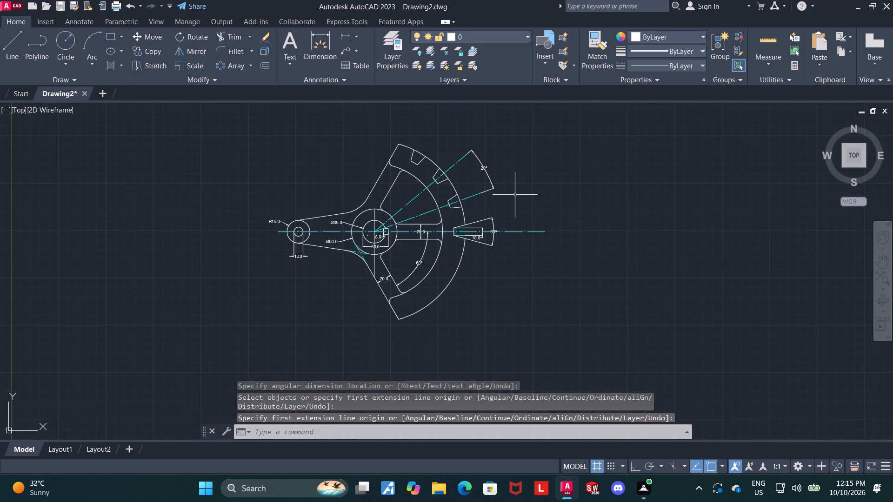
scroll(515, 195, "down", 4)
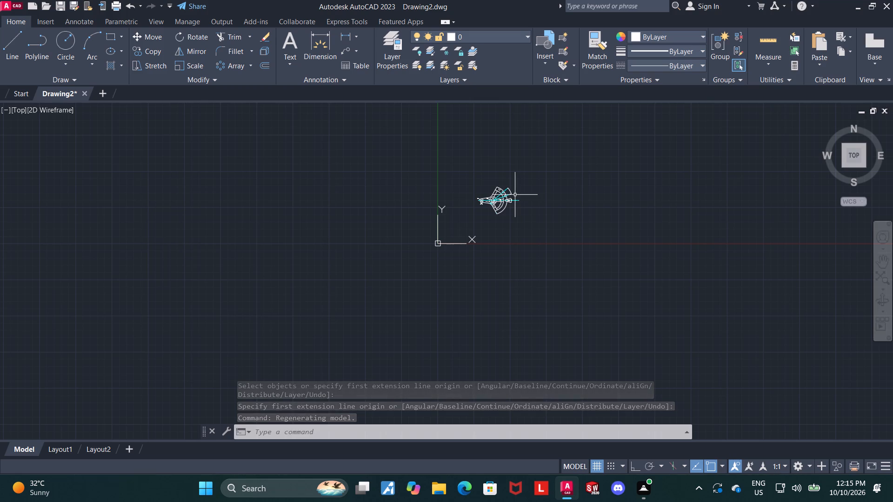
scroll(474, 190, "up", 2)
scroll(572, 238, "up", 2)
middle_click_drag(615, 224, 651, 281)
scroll(553, 258, "up", 1)
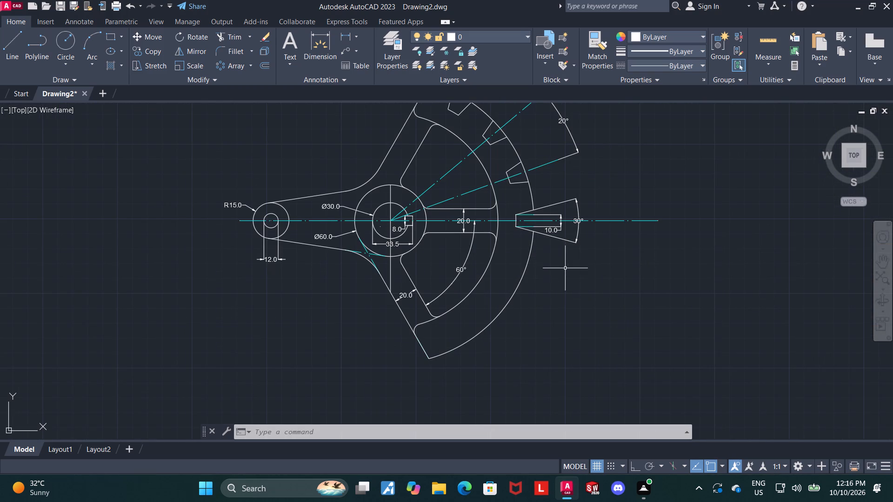
middle_click(570, 282)
scroll(557, 277, "down", 1)
key("Escape")
key("Escape")
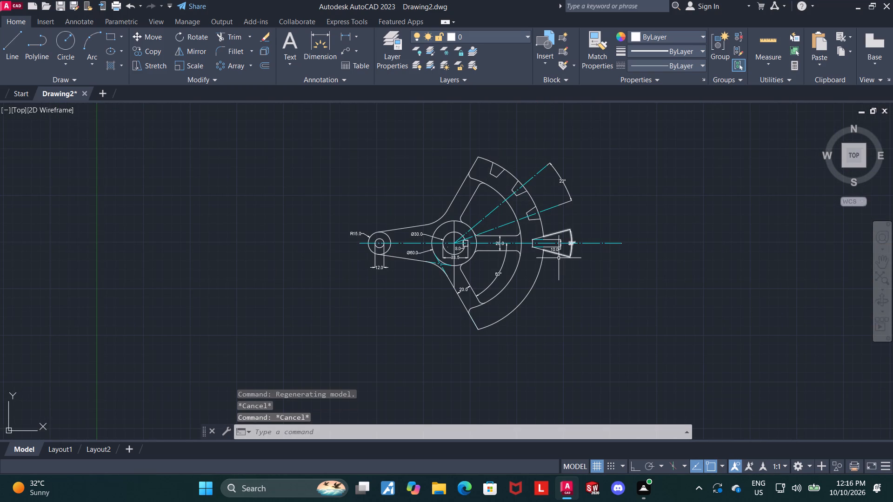
scroll(570, 279, "up", 1)
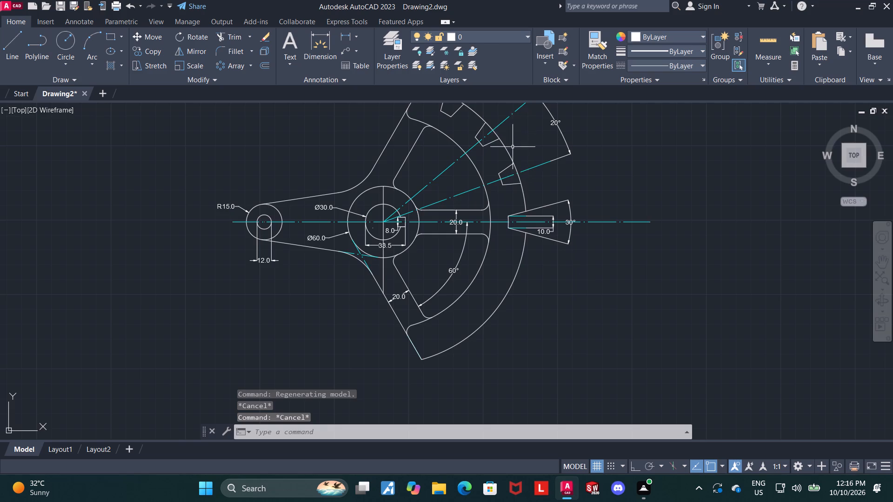
Trim the outer rim arc across the openings of the three arrayed slots above the horizontal centreline.
middle_click_drag(515, 149, 540, 200)
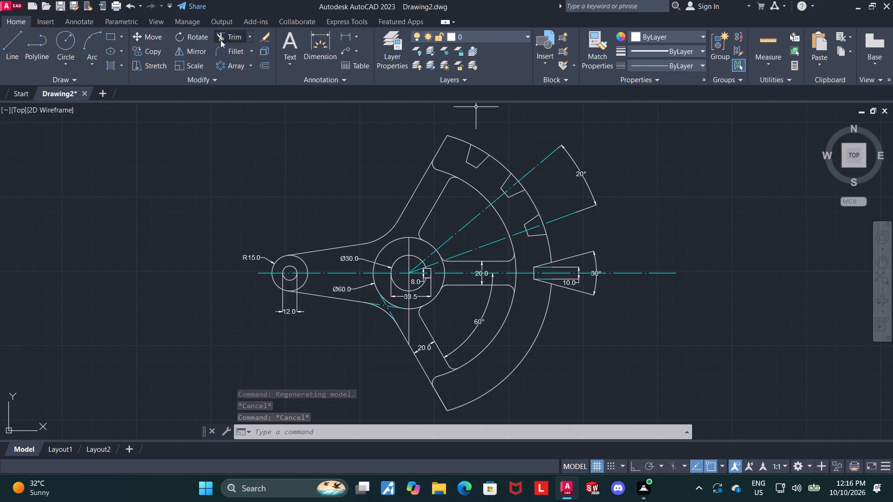
left_click(222, 40)
scroll(438, 149, "up", 1)
left_click(500, 149)
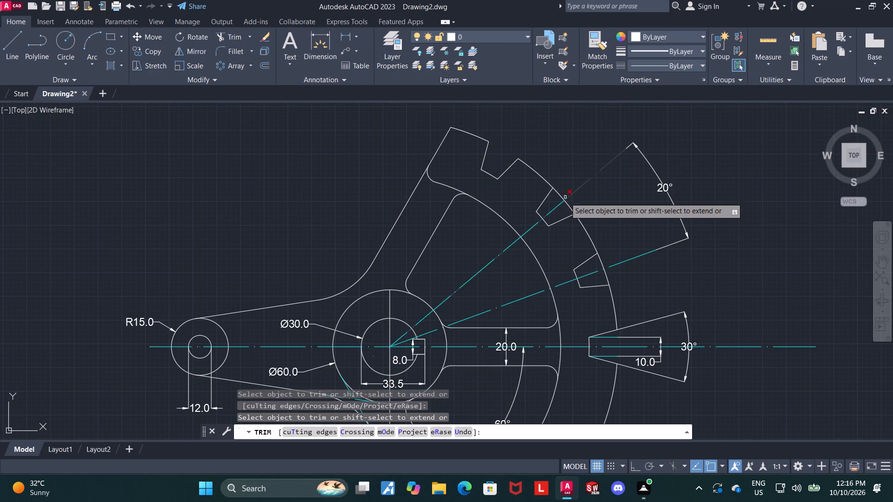
left_click(560, 198)
left_click(567, 205)
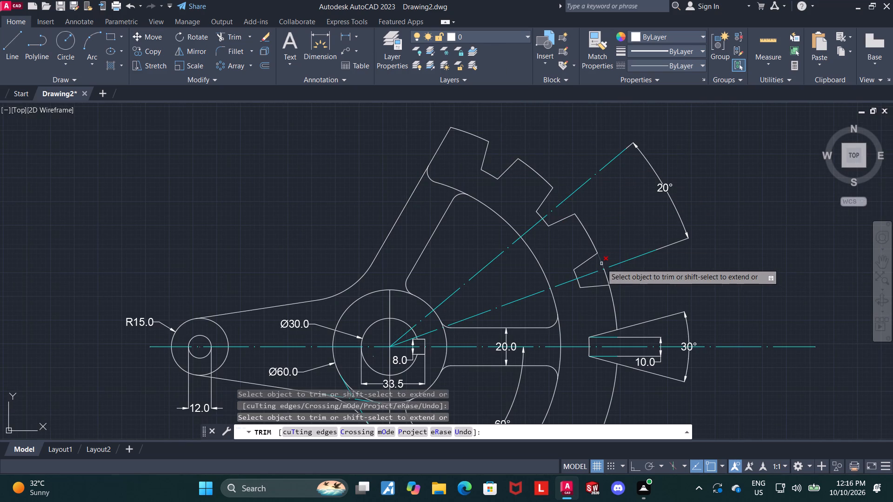
left_click(601, 264)
left_click(605, 277)
left_click(608, 277)
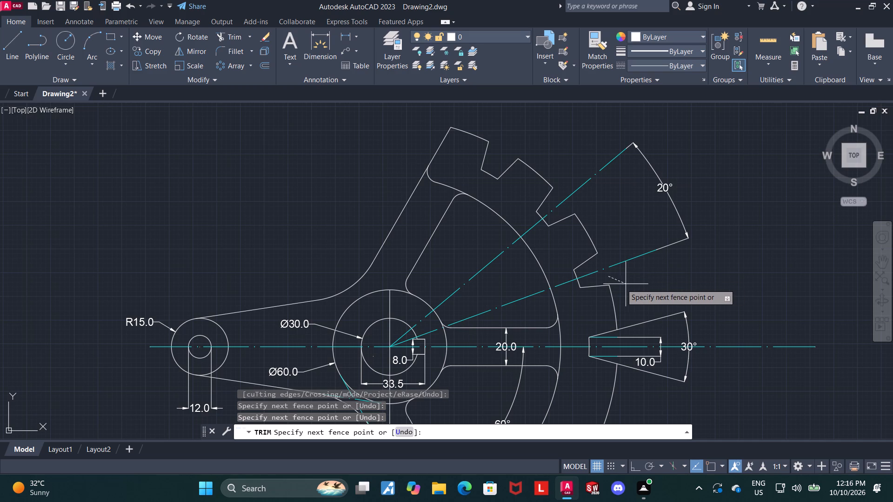
key("Escape")
key("Escape")
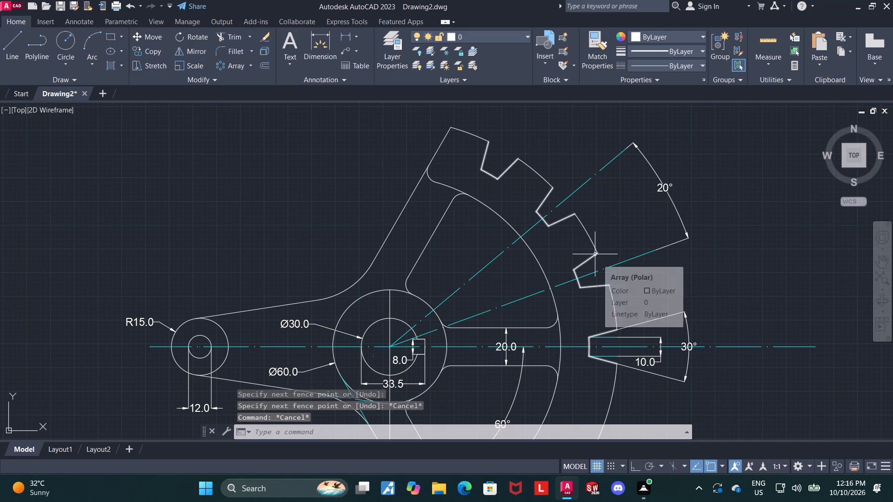
Examine the trimmed rim and the lower half of the part for features that still lack dimensions.
middle_click_drag(740, 288, 695, 245)
scroll(686, 271, "down", 1)
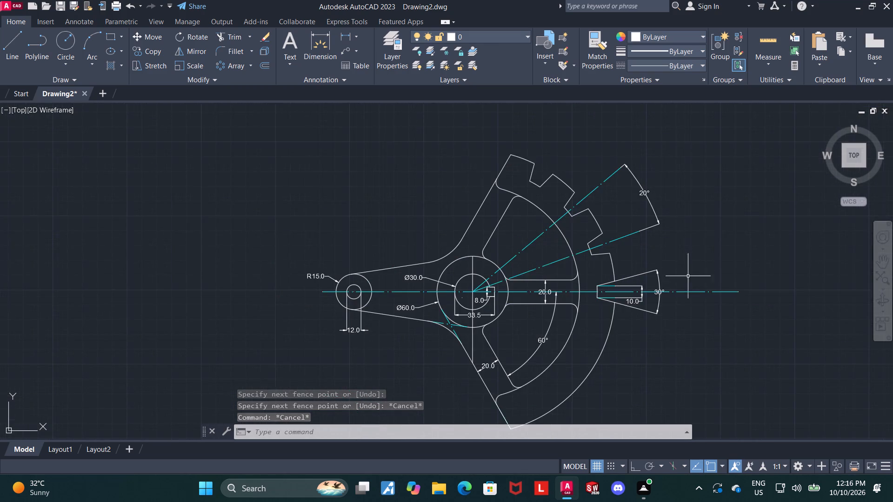
middle_click_drag(686, 279, 659, 199)
scroll(663, 225, "down", 1)
middle_click_drag(662, 231, 621, 231)
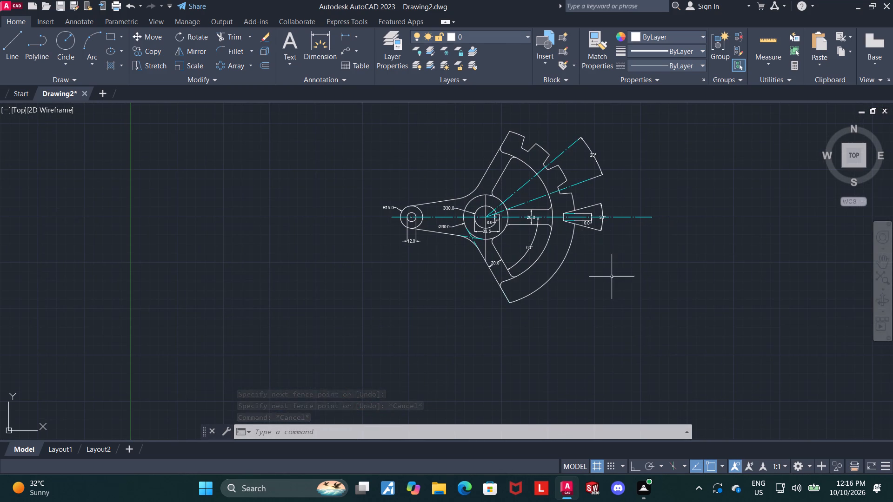
scroll(606, 296, "up", 2)
middle_click_drag(622, 299, 593, 298)
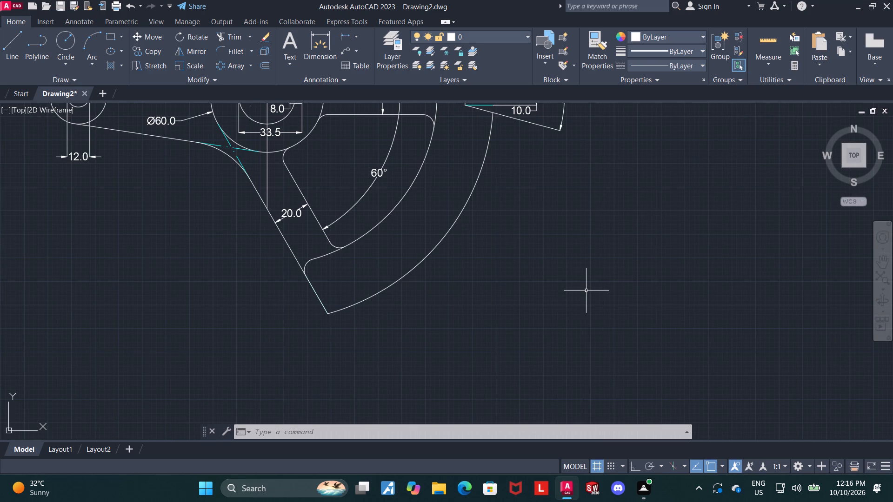
middle_click_drag(526, 259, 544, 334)
scroll(537, 260, "down", 1)
middle_click_drag(547, 266, 547, 292)
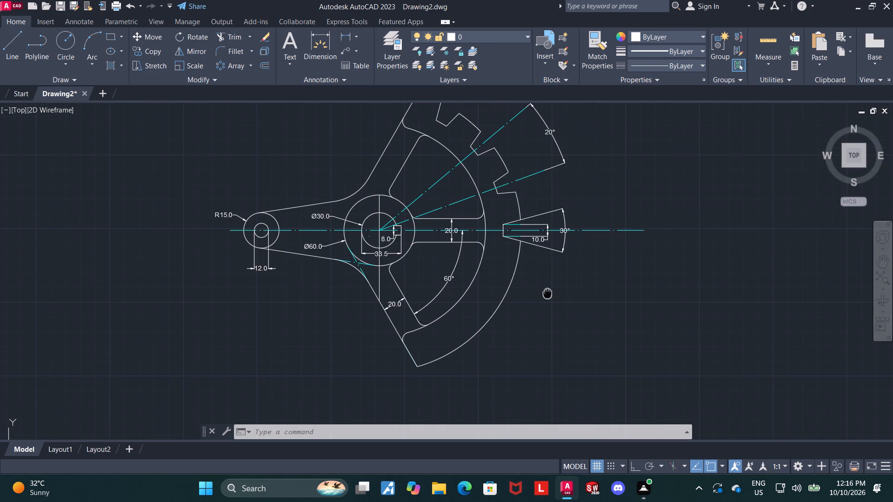
middle_click_drag(547, 292, 546, 291)
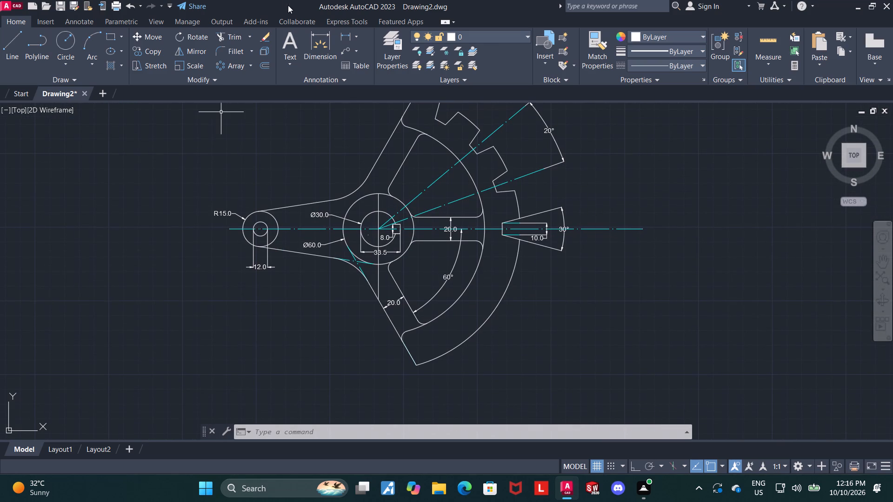
Add a radius dimension to the fillet arc joining the arm's lower edge to the lower spoke's outer edge.
left_click(309, 40)
scroll(300, 241, "up", 1)
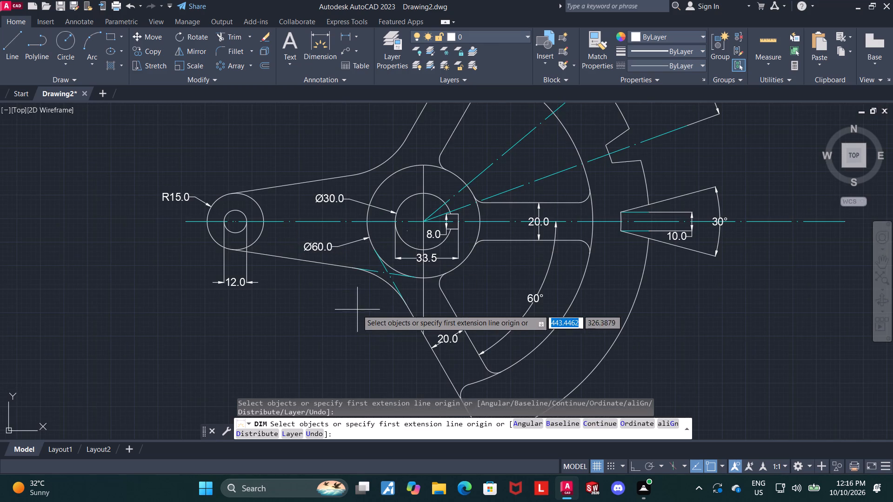
scroll(358, 307, "up", 2)
left_click(395, 228)
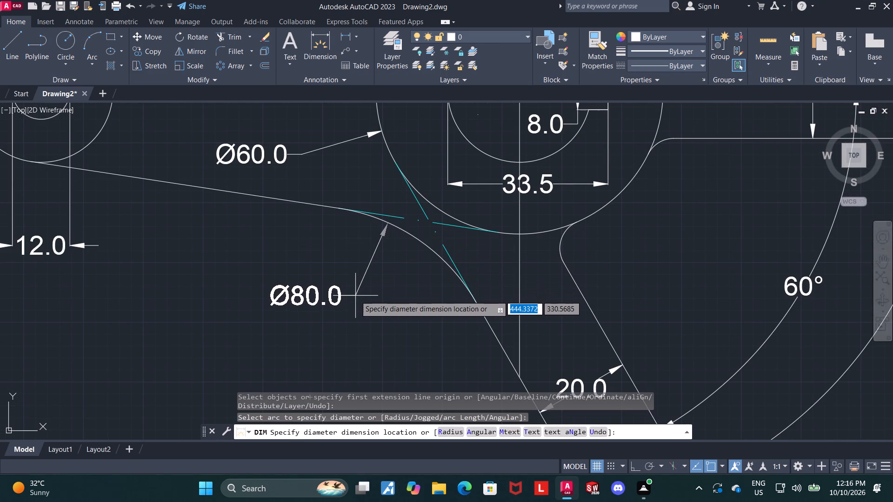
key("r")
key("Return")
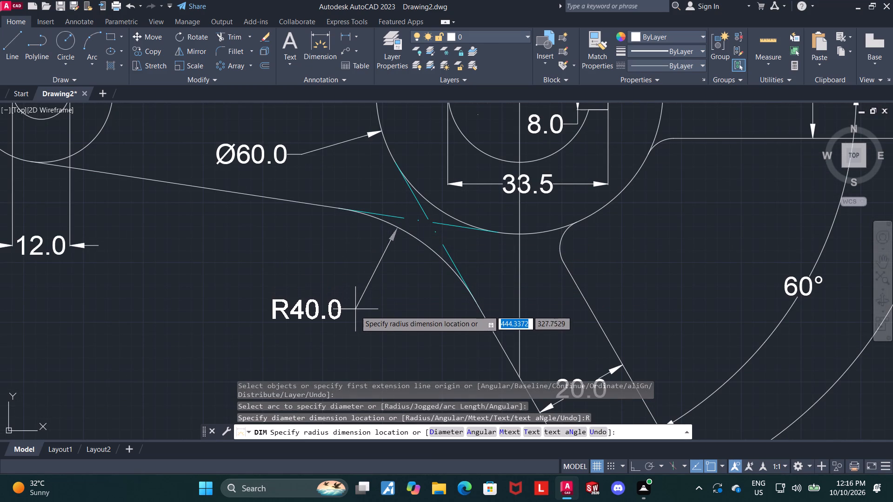
left_click(355, 311)
scroll(359, 297, "down", 2)
key("Escape")
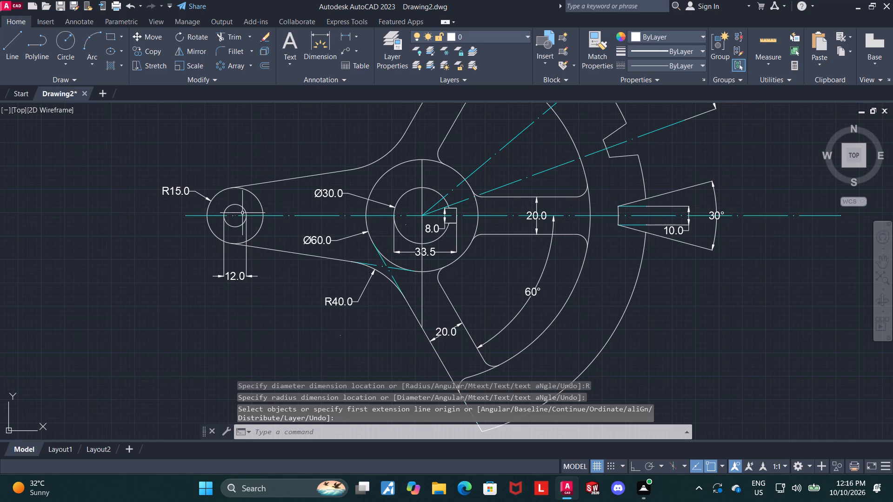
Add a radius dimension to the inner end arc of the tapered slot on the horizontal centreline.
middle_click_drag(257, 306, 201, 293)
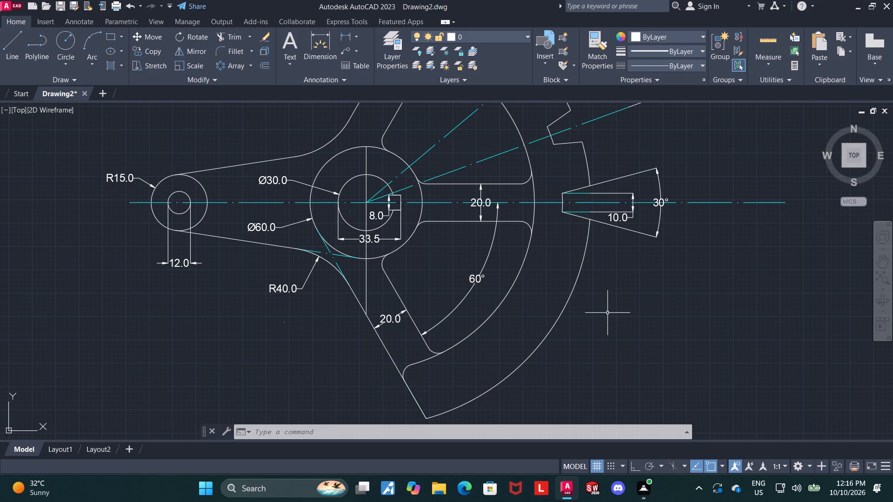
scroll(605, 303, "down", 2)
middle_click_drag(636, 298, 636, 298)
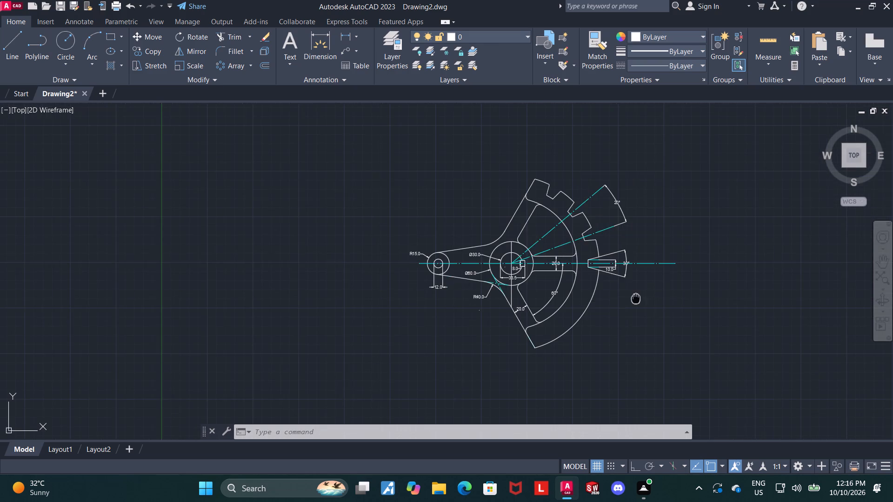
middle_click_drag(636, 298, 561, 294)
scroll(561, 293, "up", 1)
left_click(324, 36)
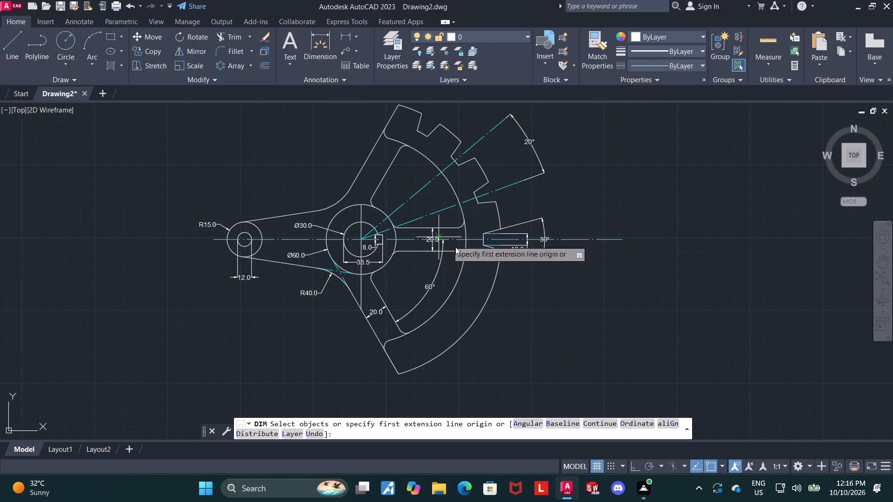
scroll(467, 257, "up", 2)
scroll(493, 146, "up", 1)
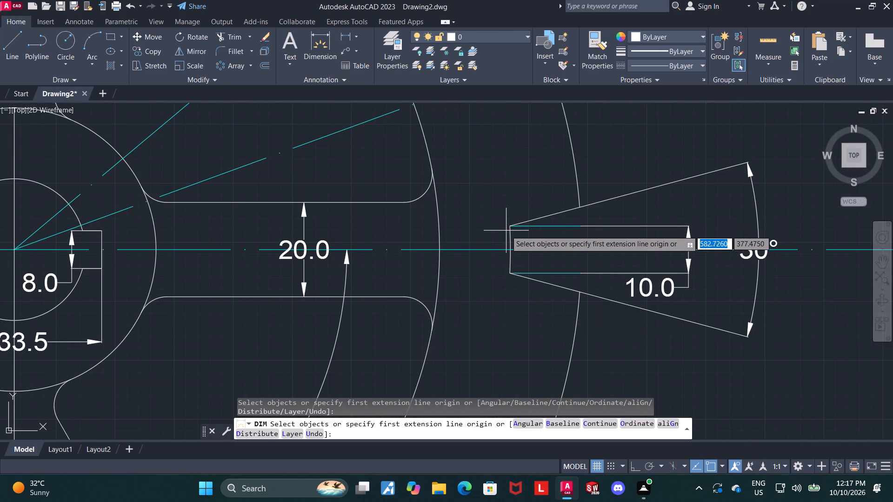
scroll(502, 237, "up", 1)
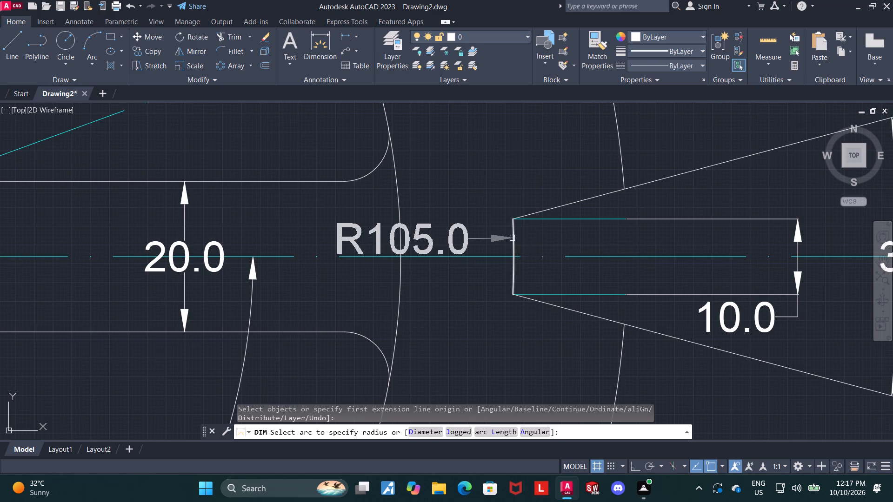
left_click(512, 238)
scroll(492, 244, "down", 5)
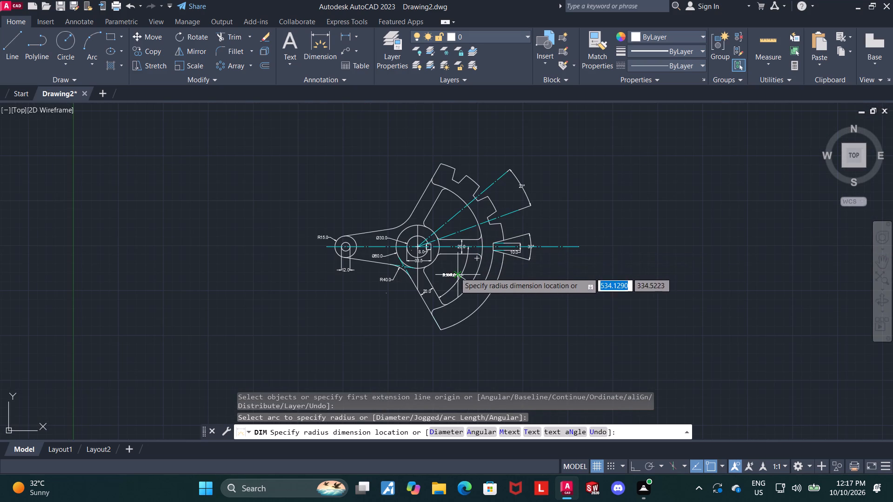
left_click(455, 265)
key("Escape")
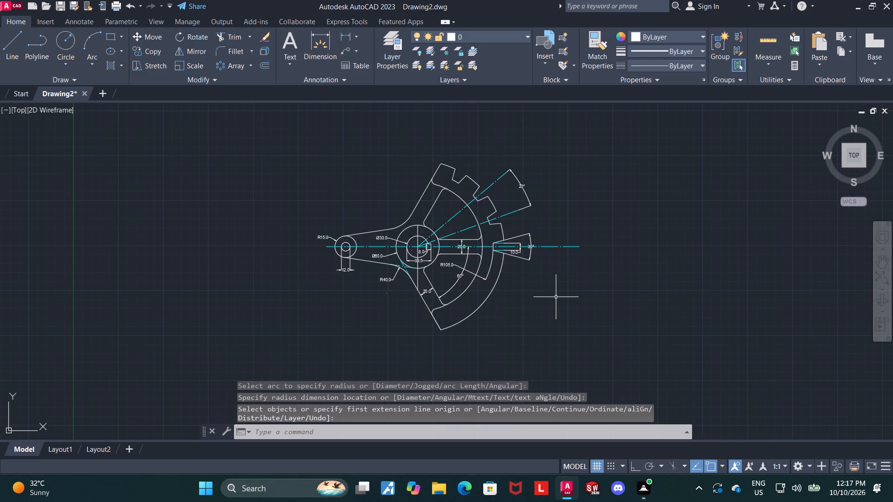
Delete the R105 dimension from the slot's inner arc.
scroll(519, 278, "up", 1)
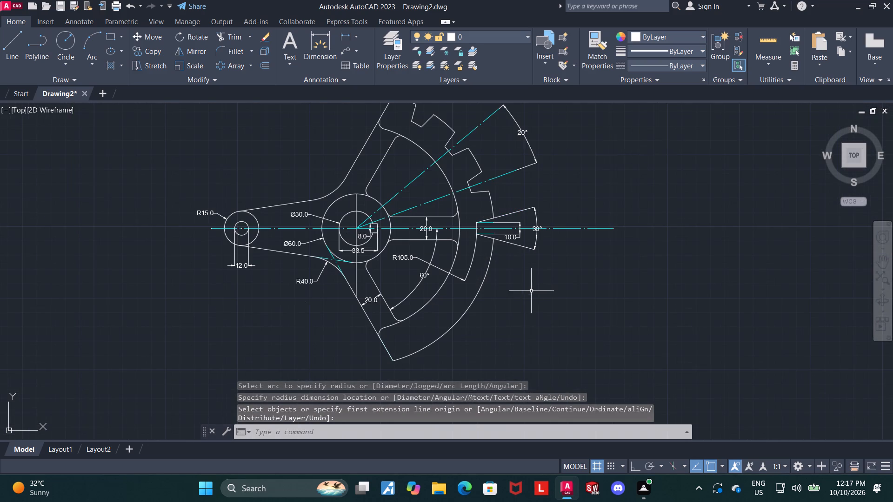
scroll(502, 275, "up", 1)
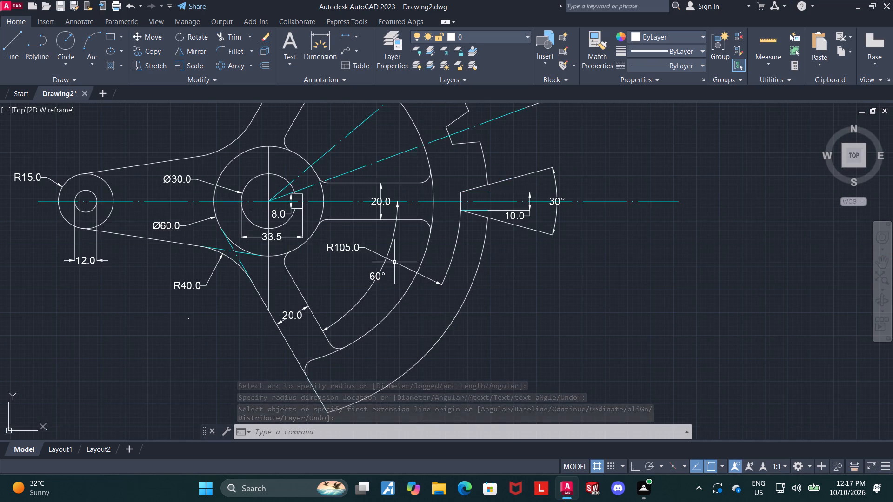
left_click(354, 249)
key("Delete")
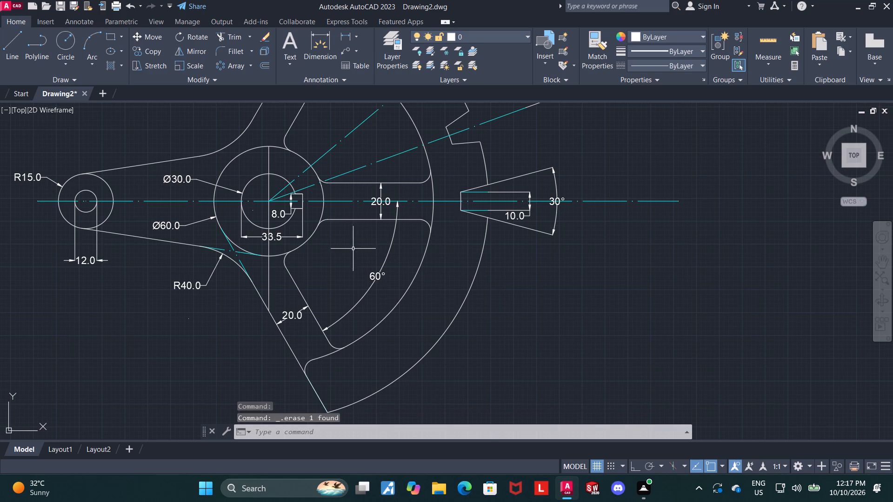
Draw a line about 178 long from the hub centre, angled 20° below the horizontal centreline, extending past the rim.
left_click(14, 35)
scroll(290, 209, "up", 1)
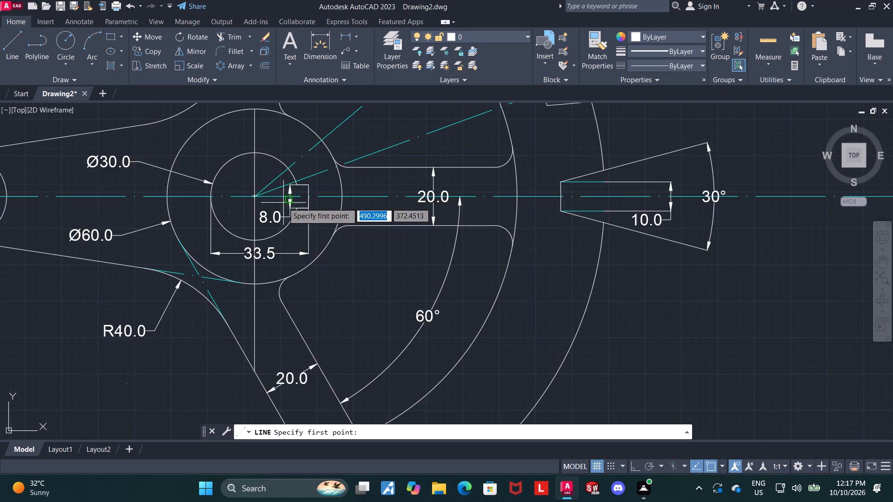
scroll(283, 202, "up", 2)
scroll(215, 198, "up", 6)
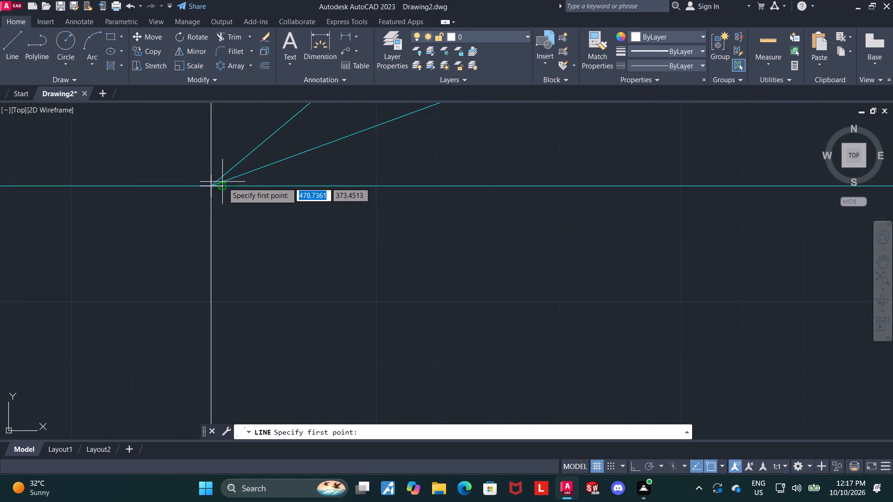
left_click(211, 184)
scroll(241, 202, "down", 5)
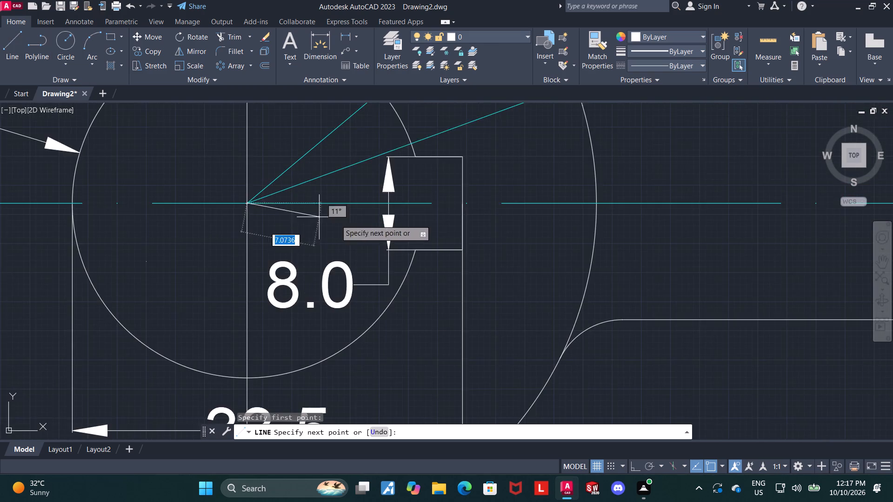
scroll(392, 234, "down", 3)
scroll(542, 298, "down", 3)
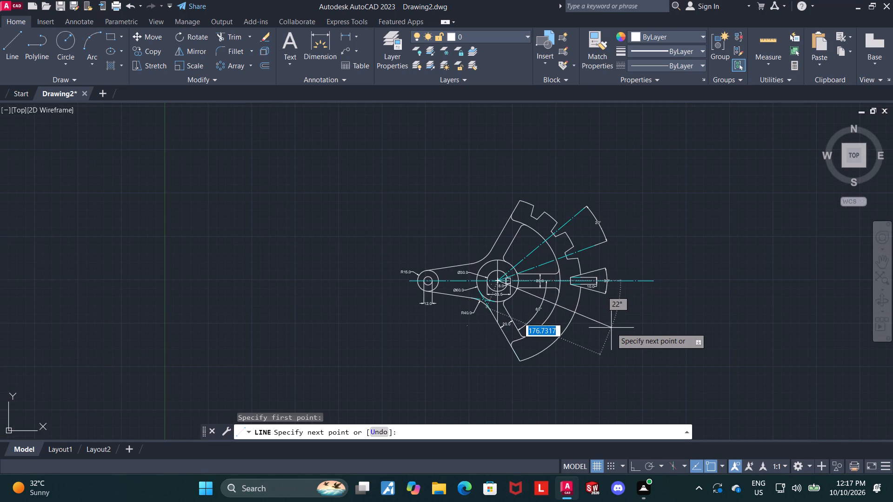
key("Tab")
scroll(611, 328, "up", 1)
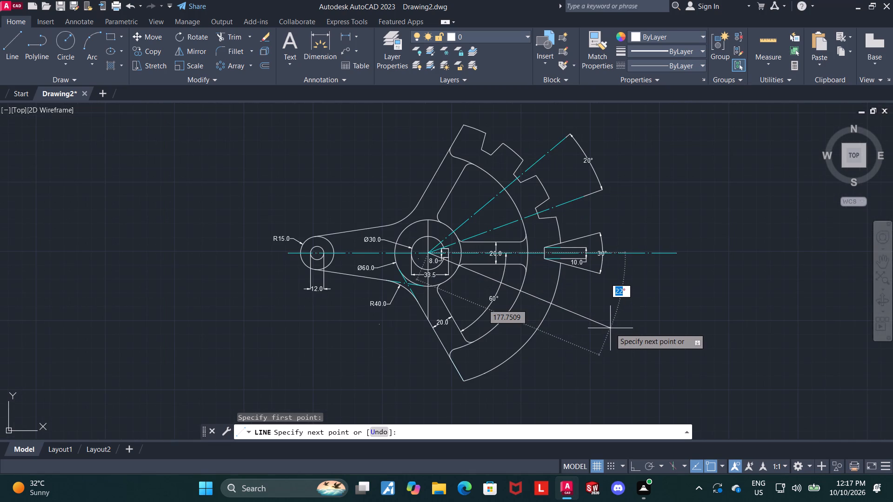
key("2")
key("0")
key("Return")
key("Escape")
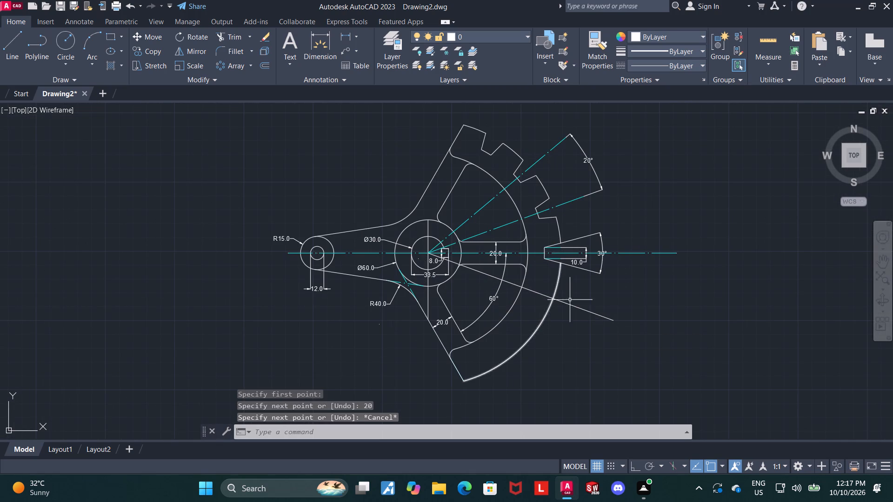
Give the new 20° line a dash-dot centre linetype and cyan colour to match the other centrelines.
left_click(573, 308)
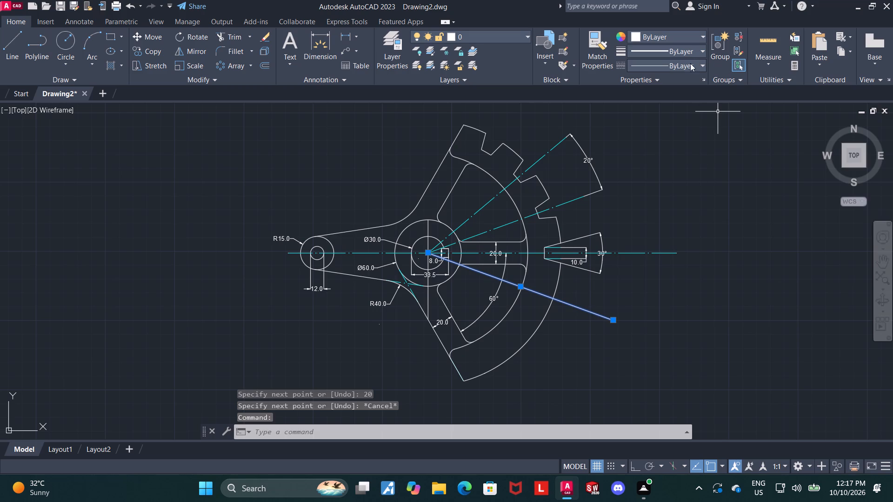
left_click(689, 65)
left_click(663, 107)
left_click(671, 39)
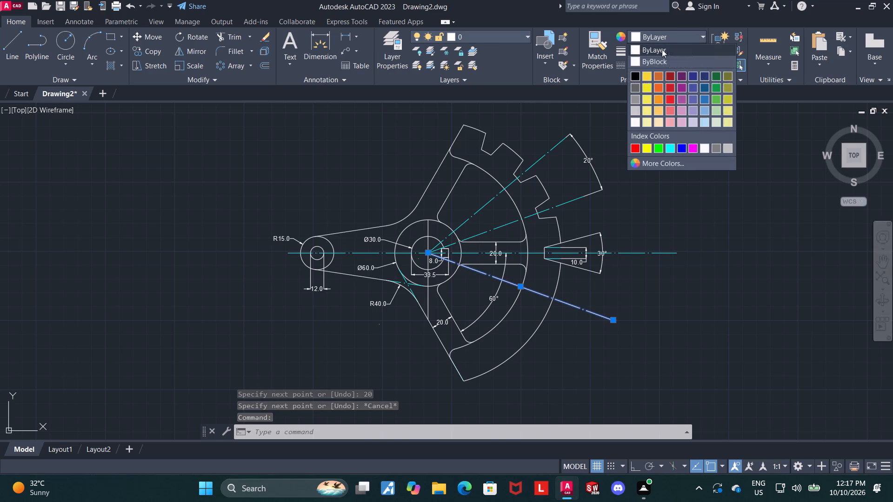
left_click(670, 146)
key("Escape")
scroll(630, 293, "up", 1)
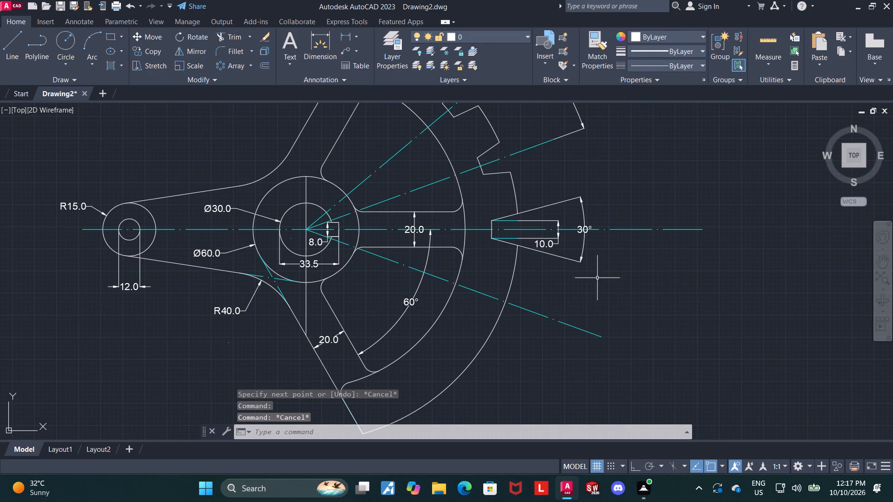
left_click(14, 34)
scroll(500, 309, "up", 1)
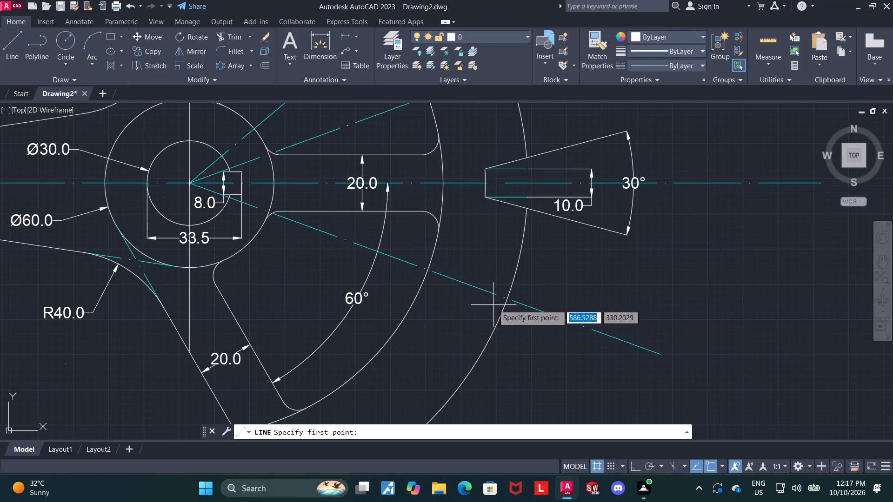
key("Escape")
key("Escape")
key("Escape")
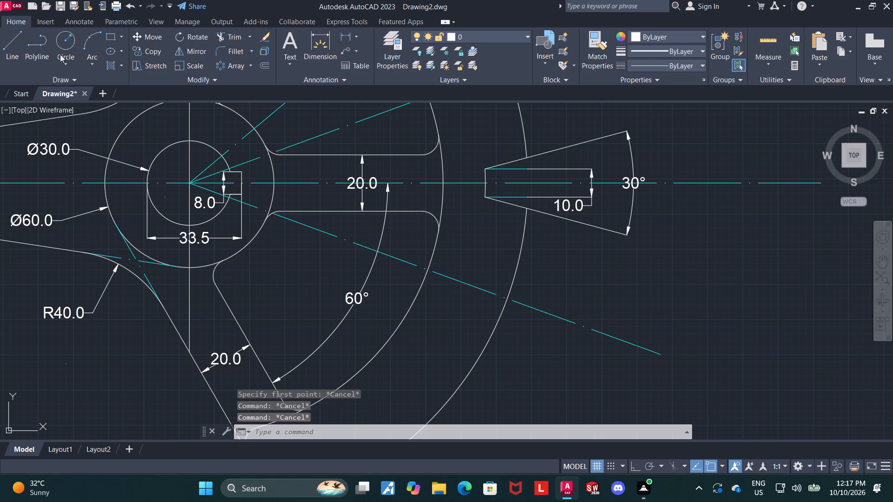
Draw a circle of radius 105 centred on the hub centre.
left_click(60, 45)
scroll(188, 171, "down", 2)
scroll(188, 169, "up", 3)
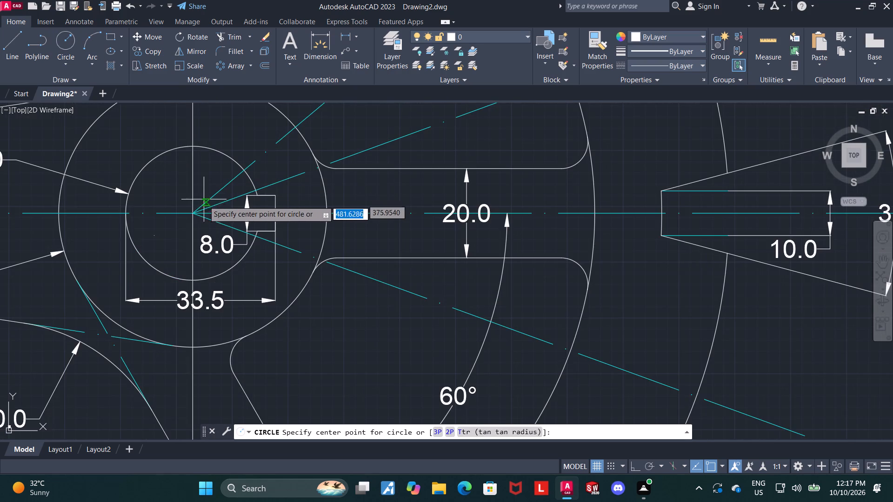
scroll(194, 210, "up", 8)
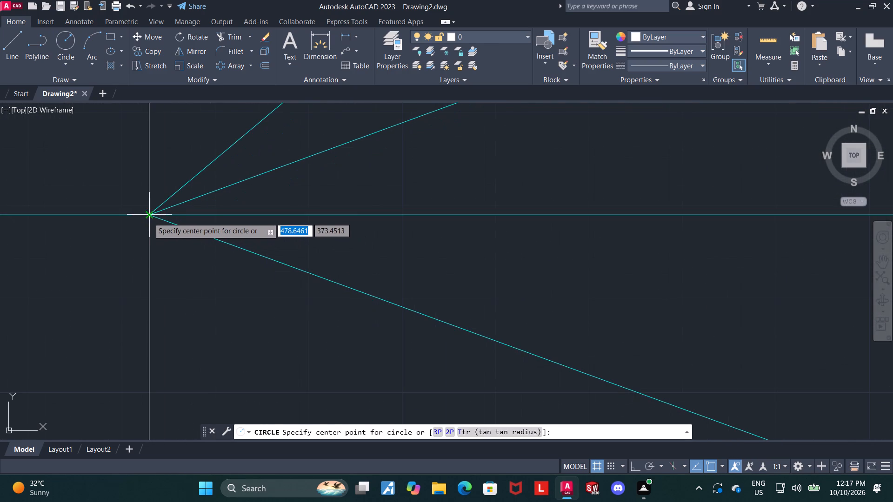
left_click(148, 218)
scroll(177, 231, "down", 11)
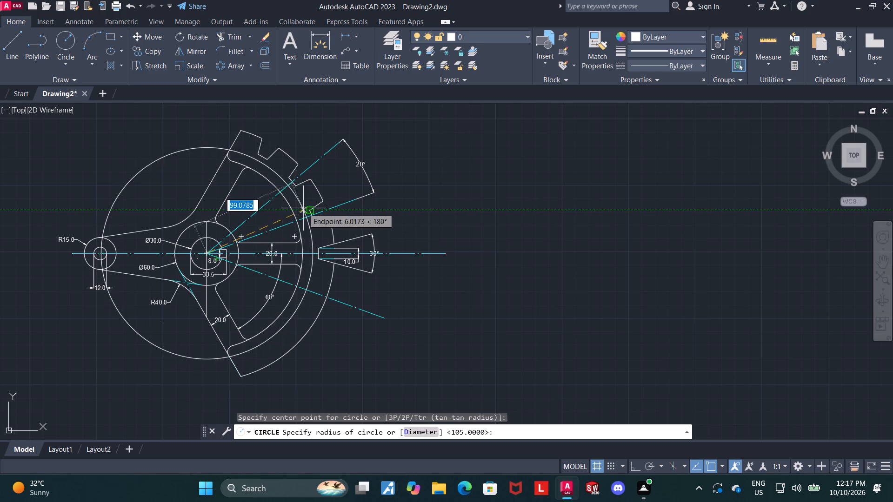
type("105")
key("Return")
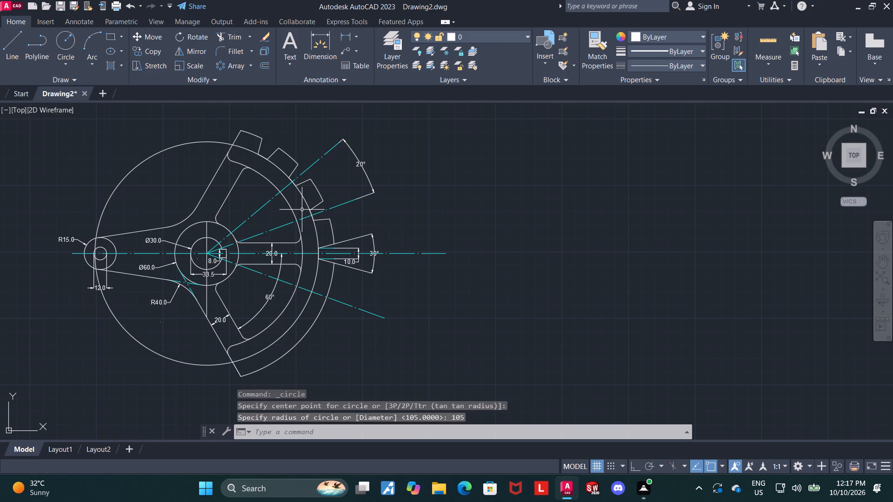
key("Escape")
key("Escape")
Trim the radius 105 circle away outside the rim sector and delete the leftover arc crossing the arm's small end.
left_click(242, 35)
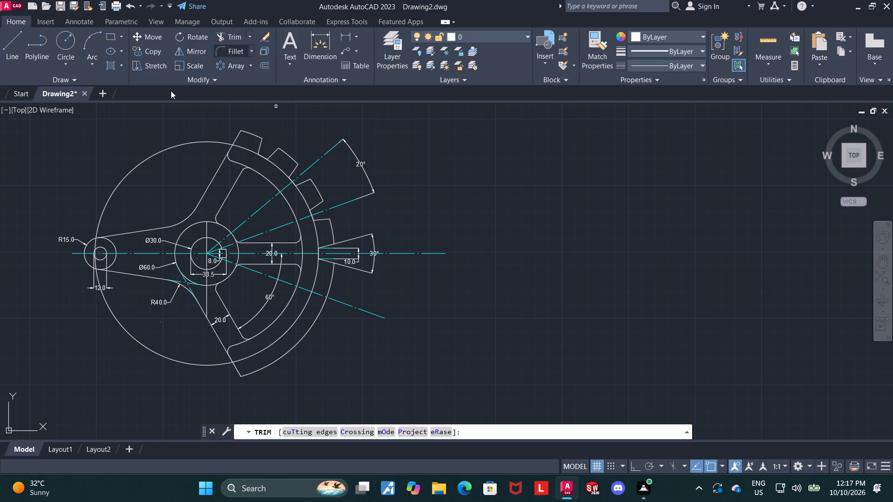
left_click(149, 157)
left_click(146, 344)
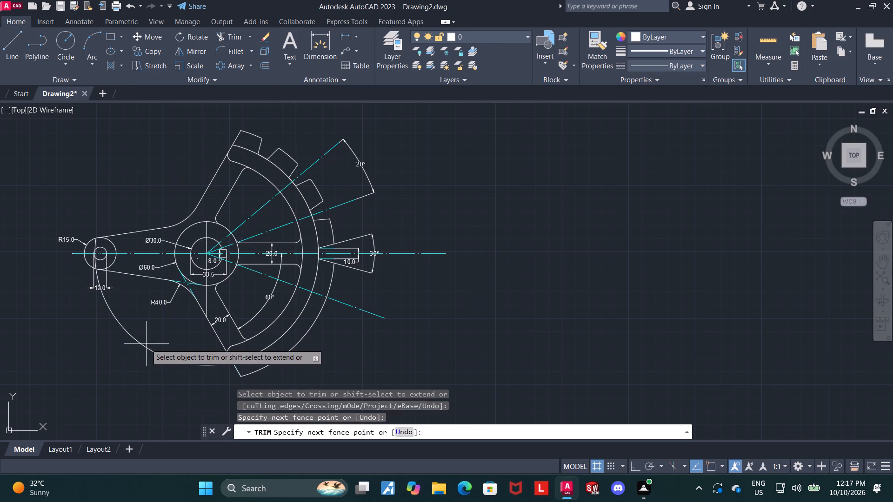
left_click(140, 349)
key("Escape")
scroll(99, 265, "up", 4)
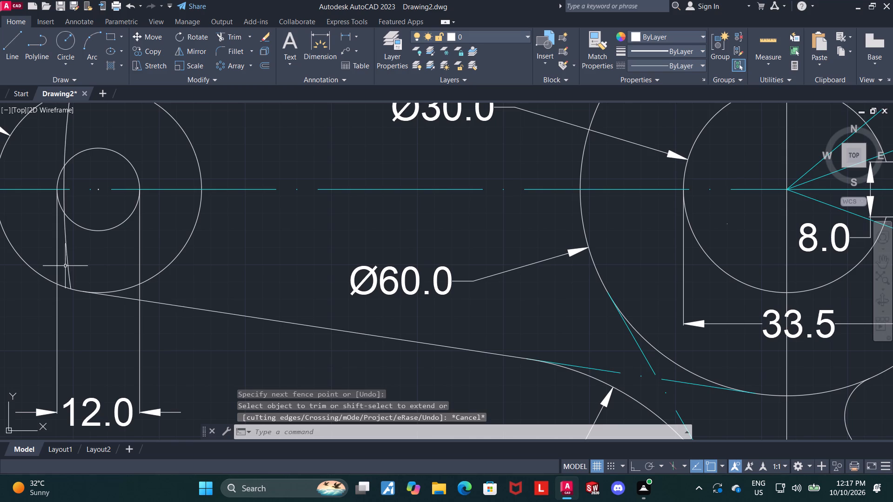
left_click(68, 266)
scroll(73, 267, "down", 2)
key("Delete")
scroll(131, 262, "down", 3)
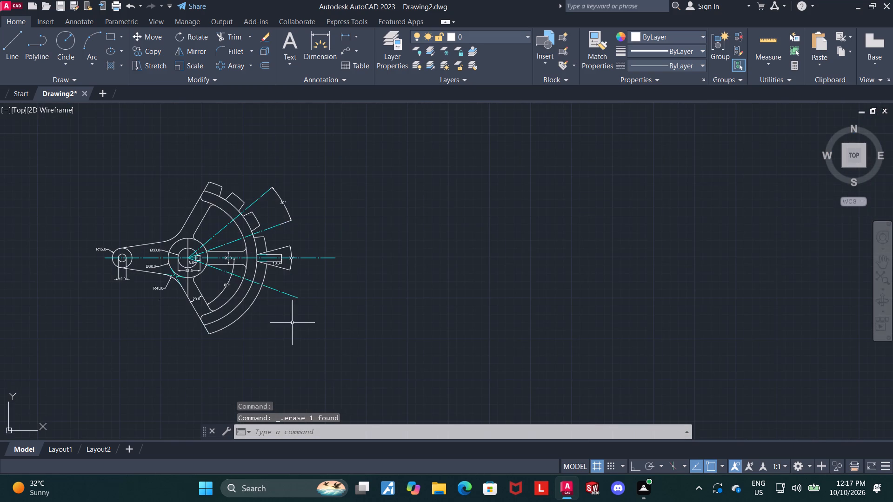
Draw a 15-long line along the lower 20° centreline from the radius 105 arc to the outer rim arc.
middle_click_drag(292, 323, 314, 317)
scroll(283, 310, "up", 2)
scroll(254, 228, "up", 2)
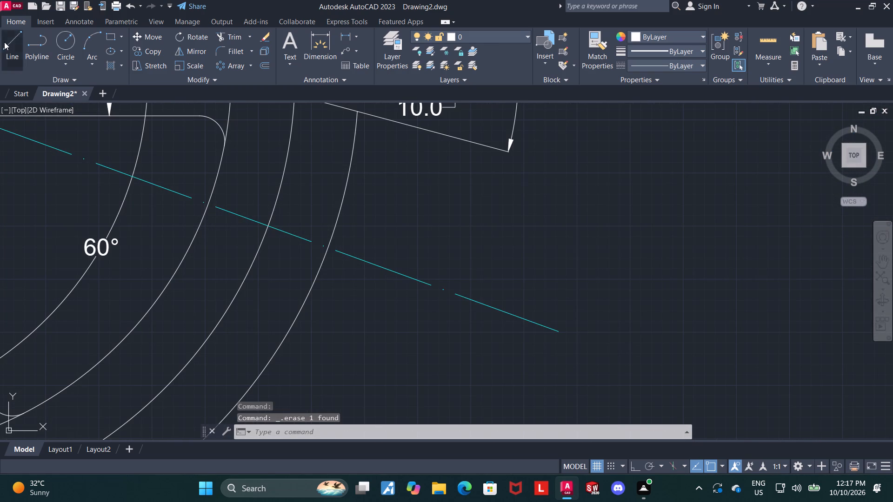
left_click(4, 42)
left_click(266, 225)
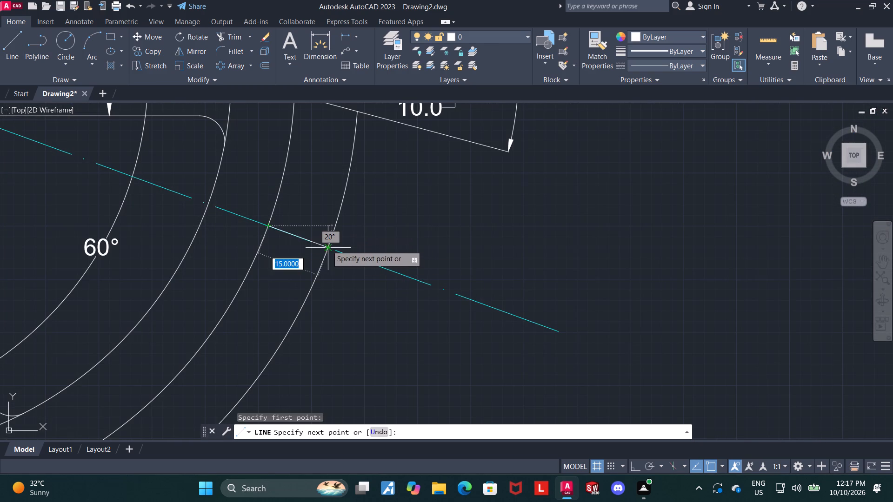
left_click(327, 245)
key("Escape")
key("Escape")
Offset the 15-long line on the lower 20° centreline by 5 towards the horizontal centreline.
left_click(314, 242)
key("o")
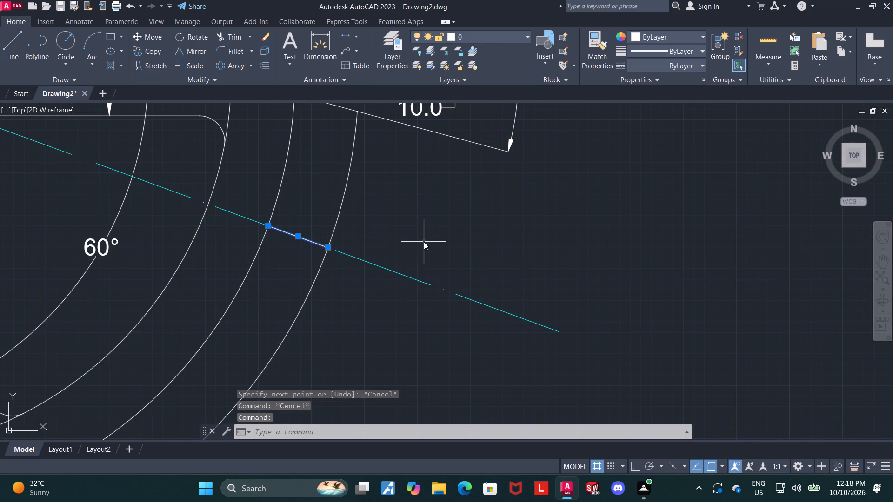
type("FFSET")
key("Return")
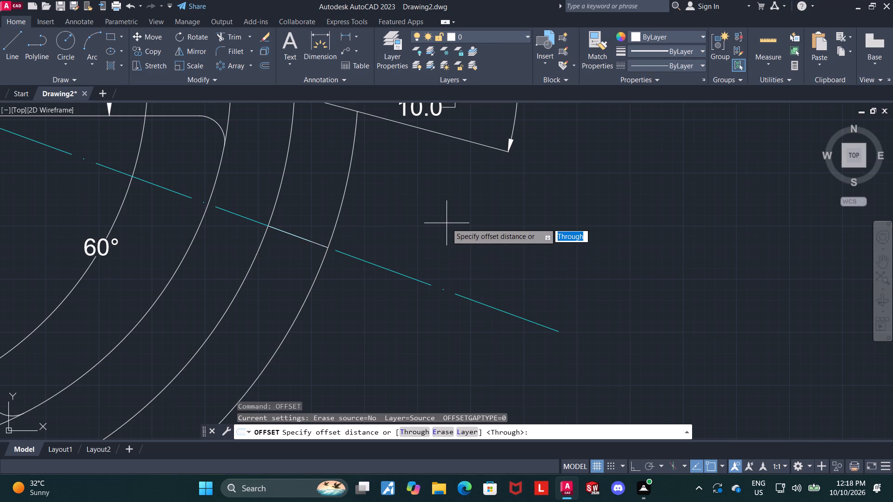
key("5")
key("Return")
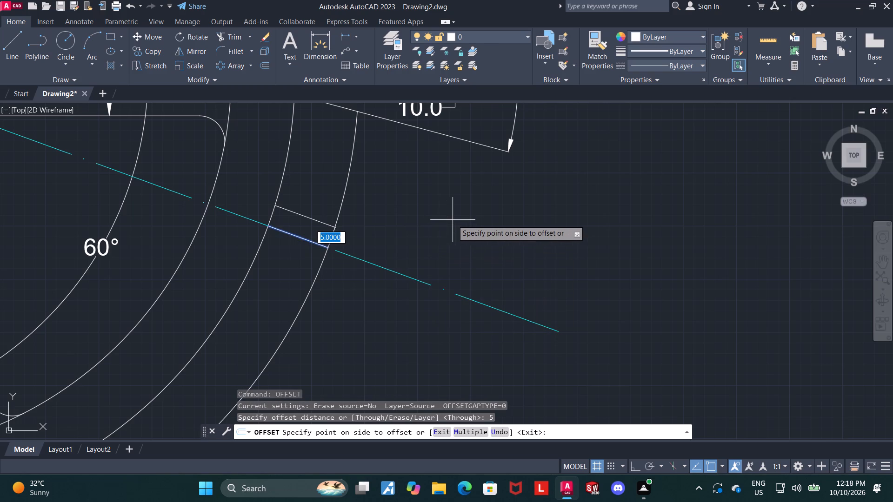
left_click(453, 220)
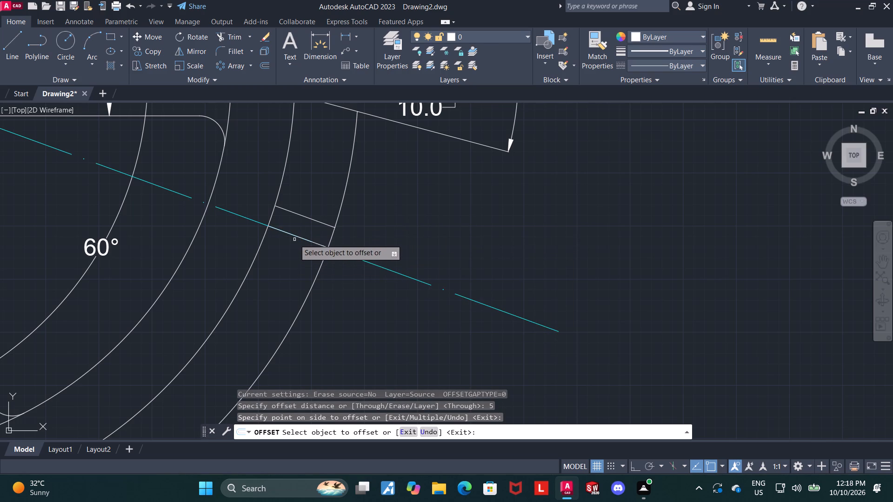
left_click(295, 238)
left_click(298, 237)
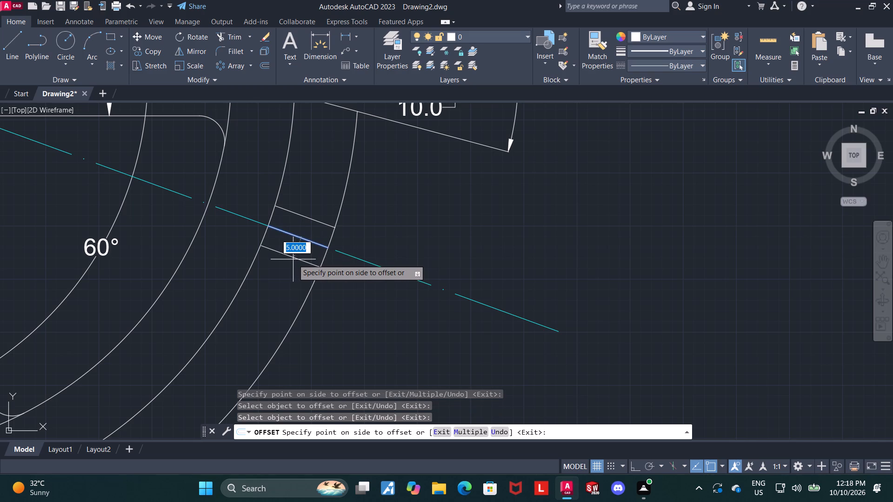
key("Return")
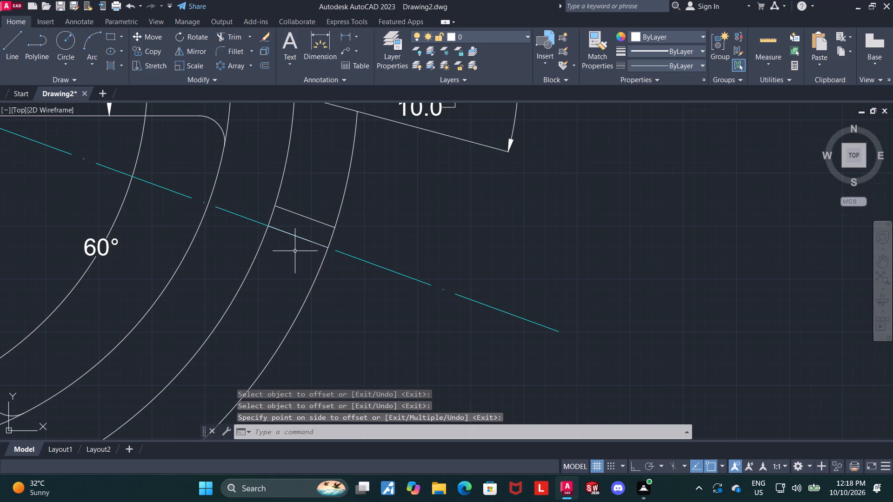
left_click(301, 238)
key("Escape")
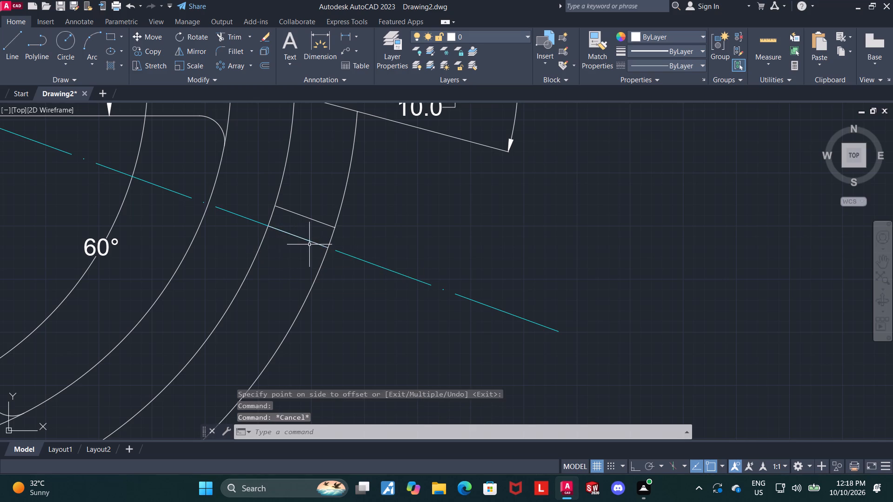
Offset the same 15-long line by 5 to its lower side, away from the horizontal centreline.
left_click(310, 243)
type("OFFSET")
key("Return")
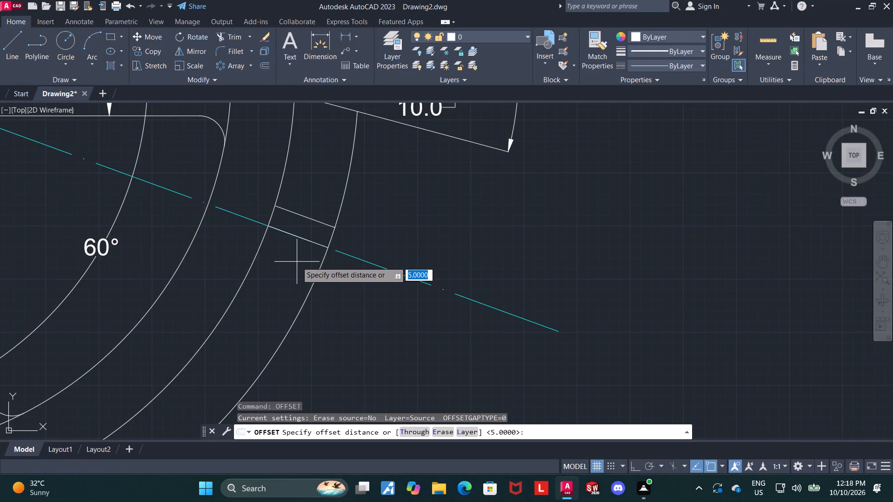
key("Return")
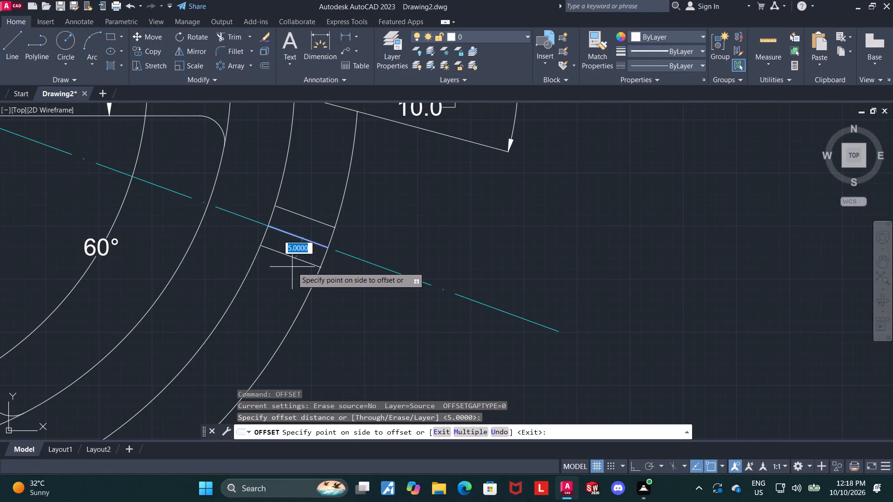
left_click(292, 267)
scroll(399, 291, "down", 2)
middle_click_drag(486, 264, 495, 258)
scroll(413, 261, "down", 1)
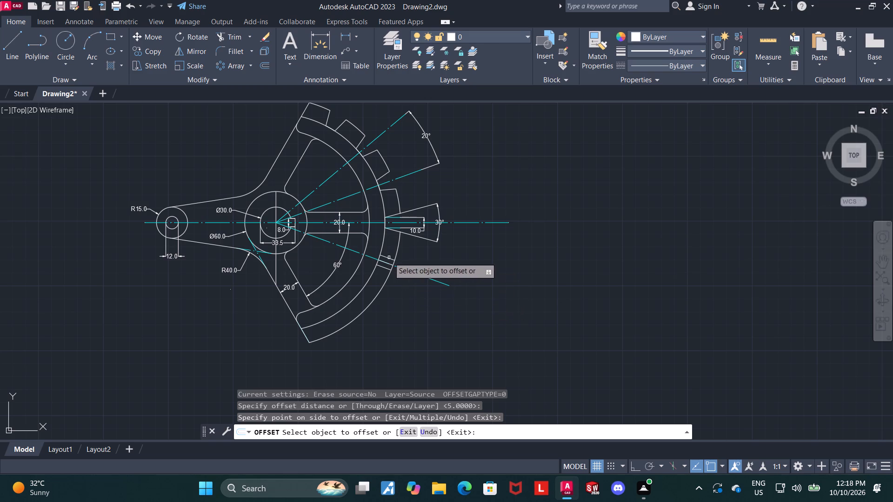
key("Escape")
key("Escape")
key("Escape")
Draw a line about 34 long at 5° below horizontal from the inner end of the upper offset line.
scroll(381, 261, "up", 3)
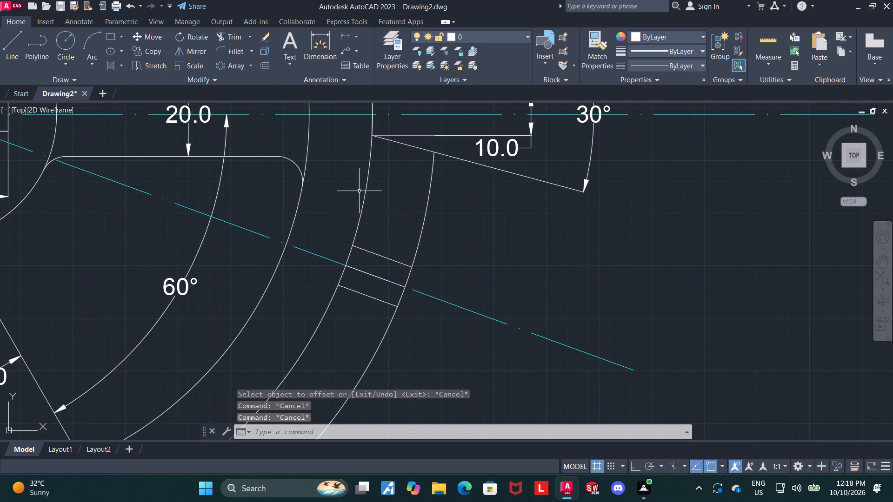
left_click(7, 57)
scroll(362, 237, "up", 2)
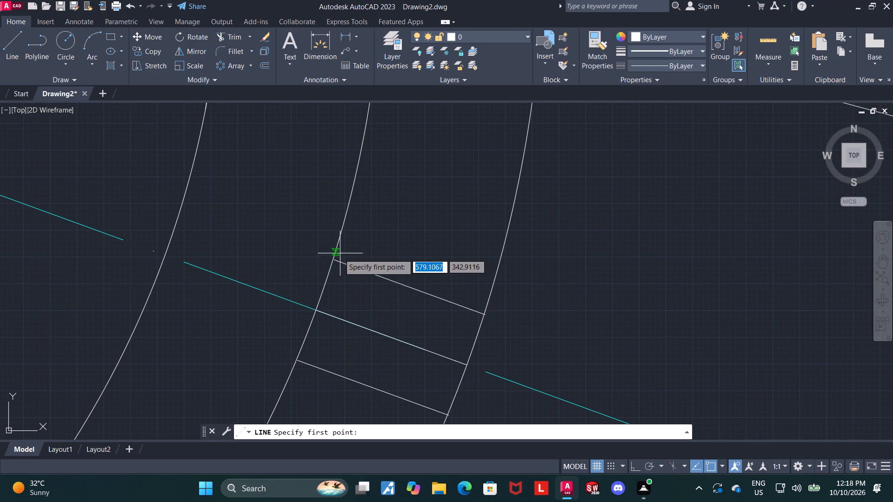
left_click(333, 258)
scroll(513, 281, "down", 2)
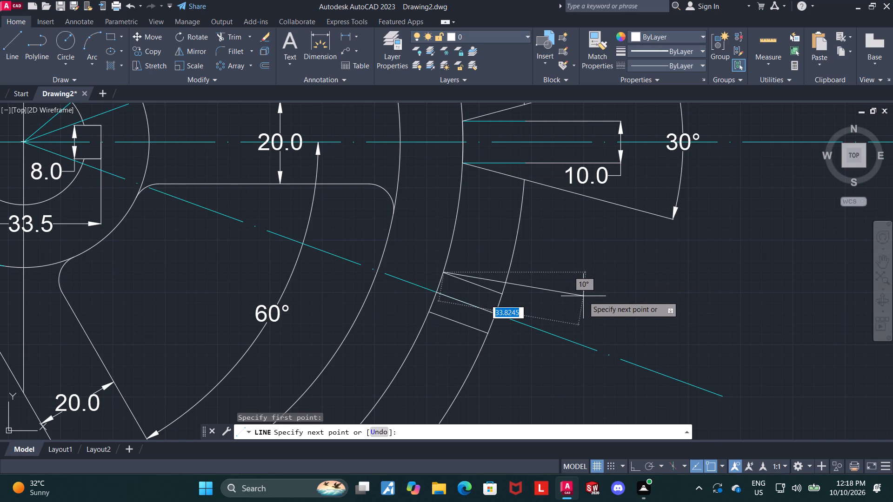
key("Tab")
key("5")
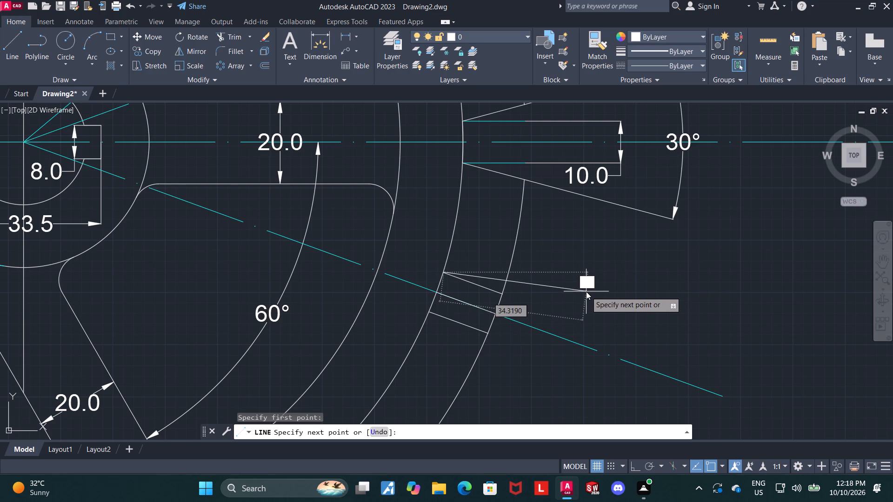
key("Return")
key("Escape")
key("Escape")
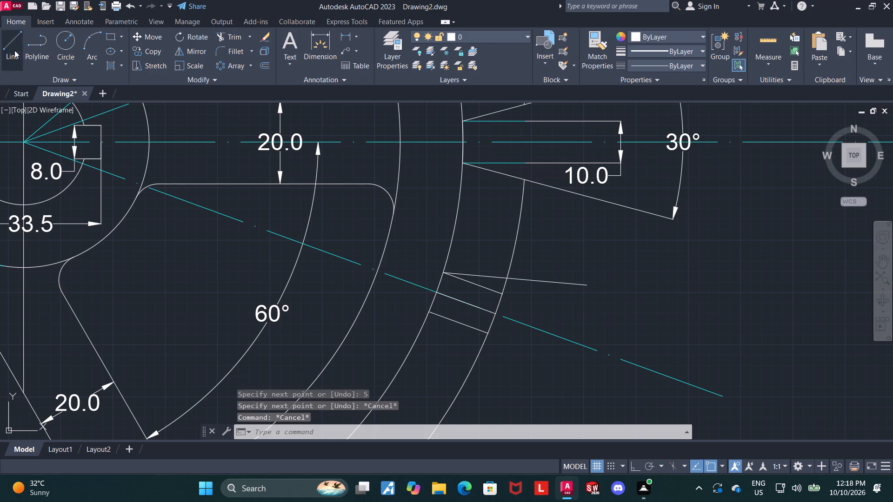
Draw a line about 30 long at 35° below horizontal from the inner end of the lower offset line.
left_click(14, 50)
left_click(431, 313)
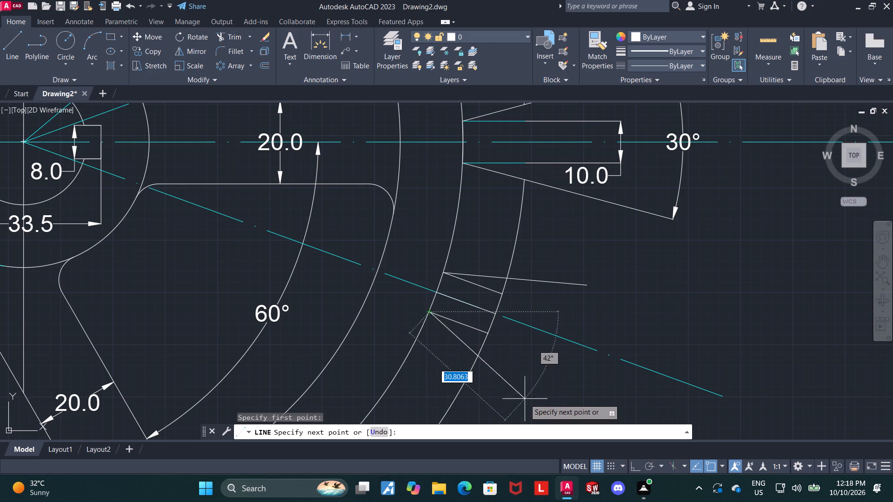
key("Tab")
type("35")
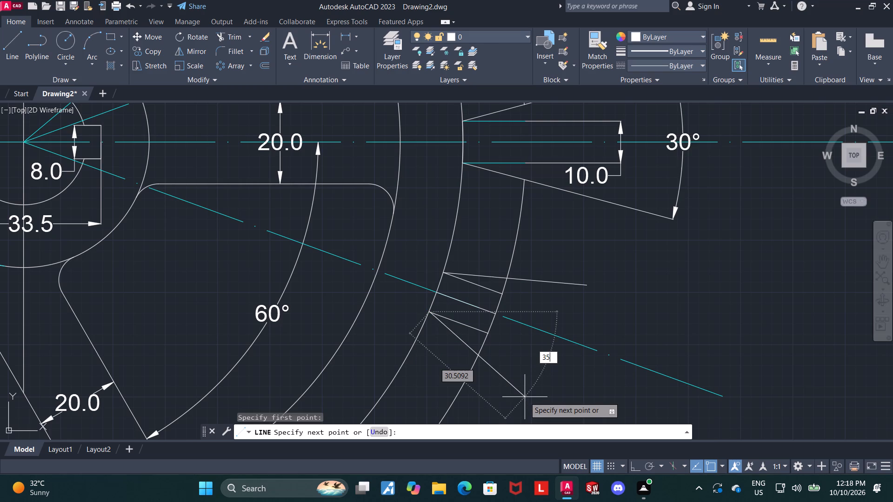
key("Return")
key("Escape")
key("Escape")
key("Escape")
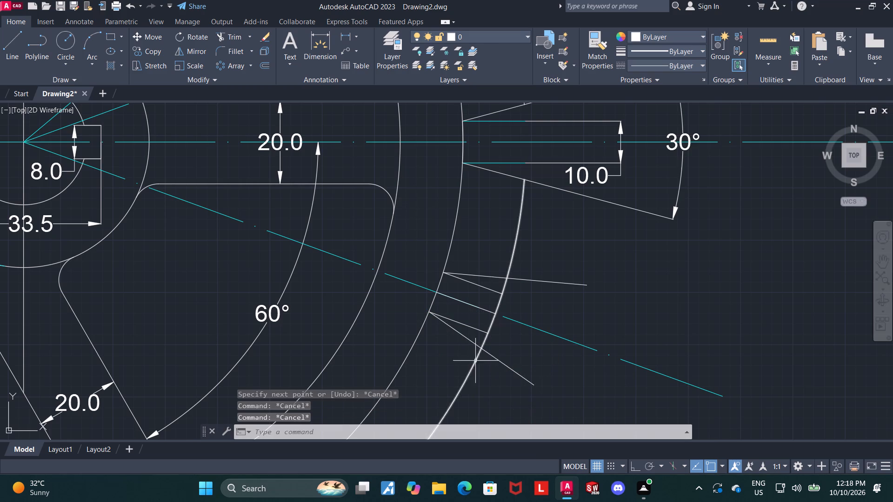
Delete the two parallel offset lines, leaving only the tapered slot edges and the 15-long centre line.
left_click(474, 330)
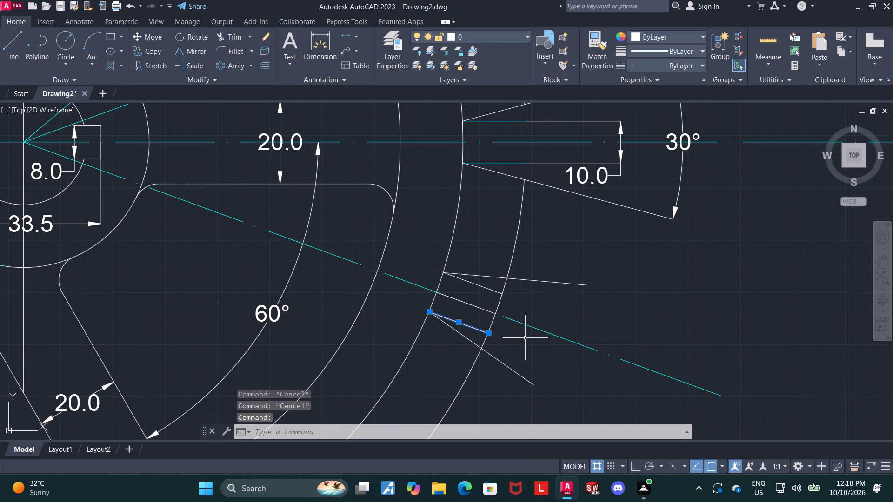
key("Delete")
left_click(493, 292)
key("Delete")
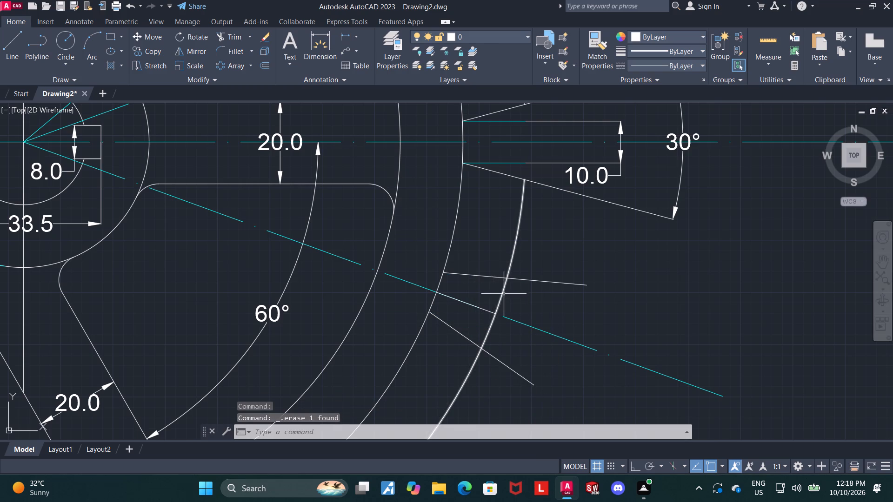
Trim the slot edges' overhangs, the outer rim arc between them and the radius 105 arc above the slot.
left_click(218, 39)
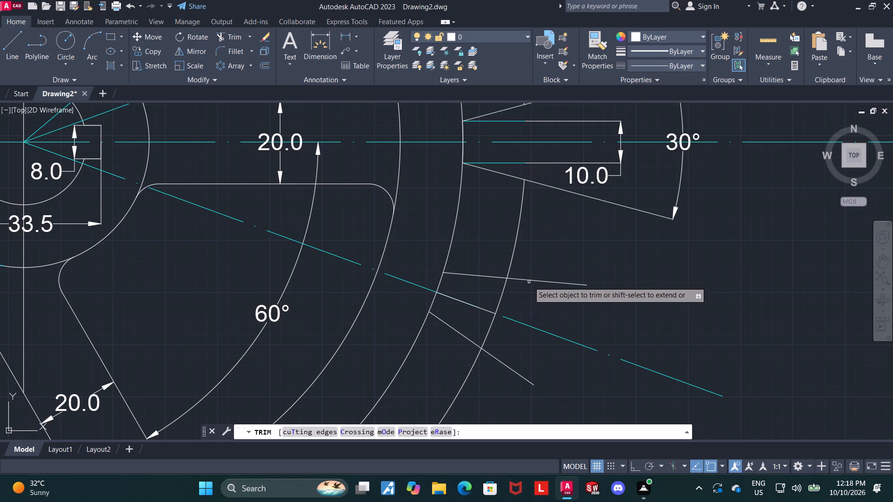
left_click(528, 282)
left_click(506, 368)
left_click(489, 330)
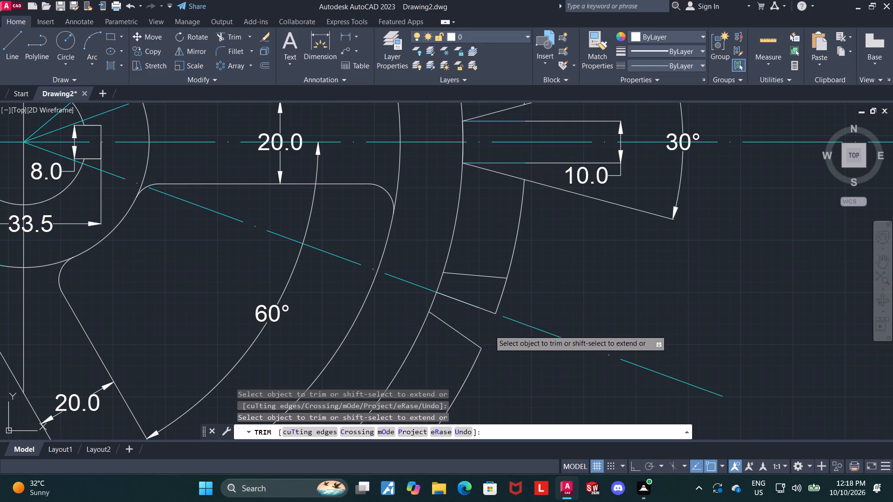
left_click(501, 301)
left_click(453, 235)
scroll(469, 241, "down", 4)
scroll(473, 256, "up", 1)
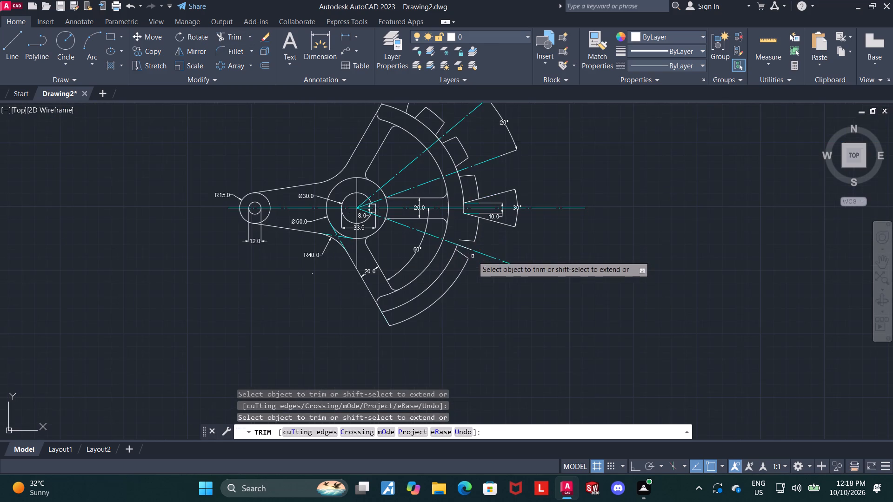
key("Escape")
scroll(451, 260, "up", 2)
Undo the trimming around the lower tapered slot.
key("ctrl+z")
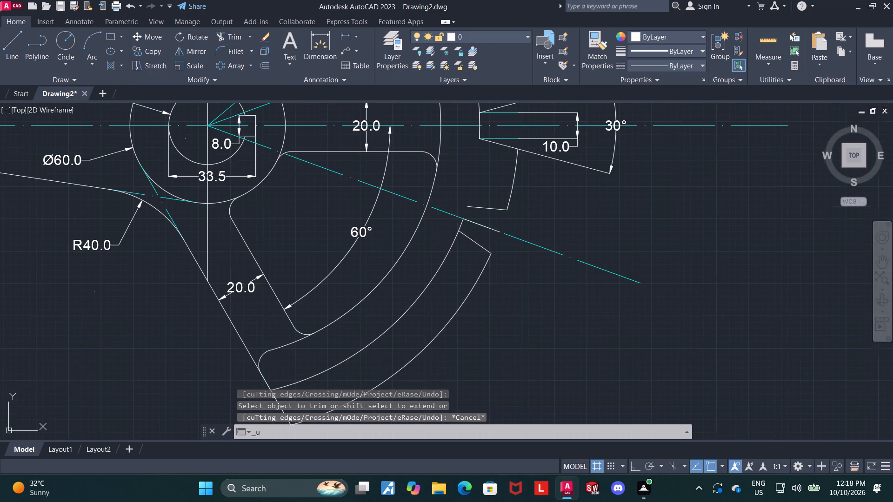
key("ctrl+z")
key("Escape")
Extend the inner ends of both tapered slot edges to the radius 105 arc.
scroll(464, 254, "up", 1)
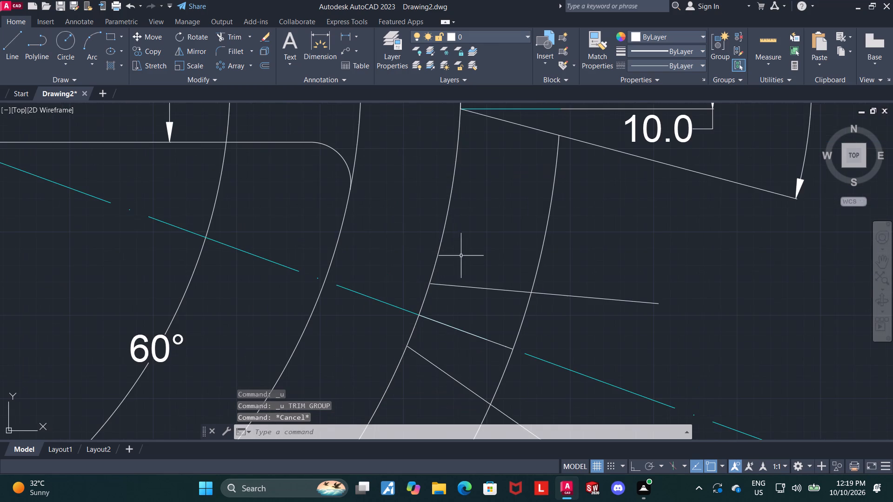
key("Escape")
left_click(249, 37)
left_click(247, 71)
scroll(405, 284, "up", 2)
left_click(484, 278)
scroll(487, 293, "down", 2)
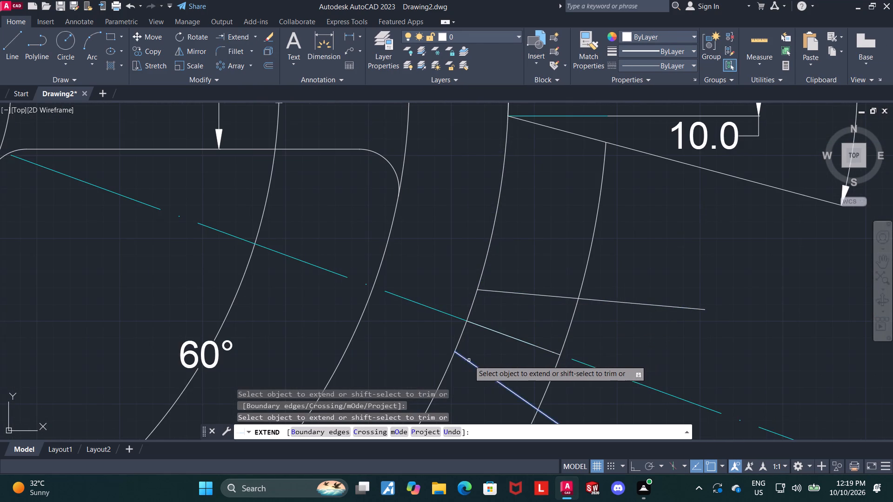
left_click(466, 362)
scroll(500, 364, "up", 2)
key("Escape")
key("Escape")
key("Escape")
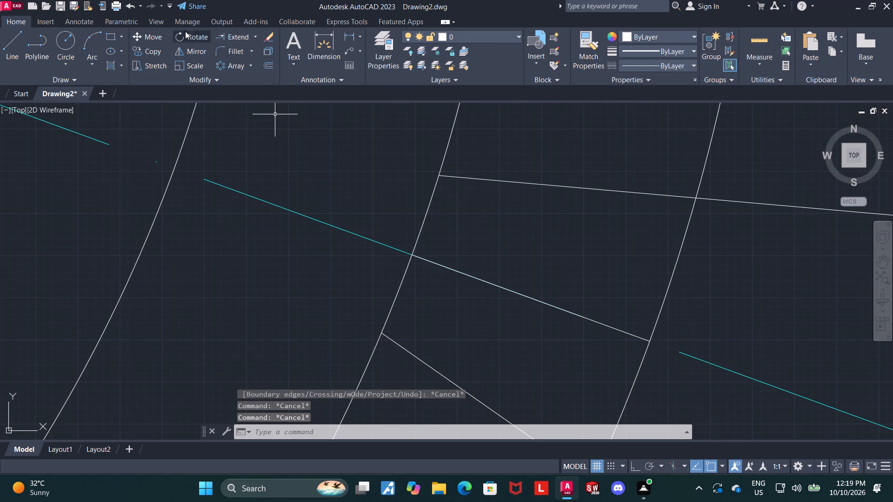
Trim both slot edges beyond the outer rim arc and remove the outer rim arc across the slot opening.
left_click(254, 34)
left_click(247, 57)
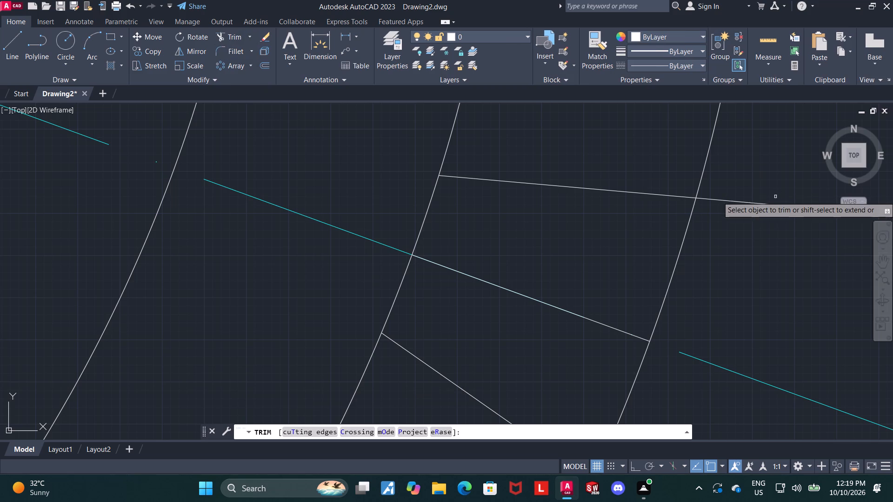
left_click(743, 205)
left_click(745, 195)
scroll(745, 200, "down", 3)
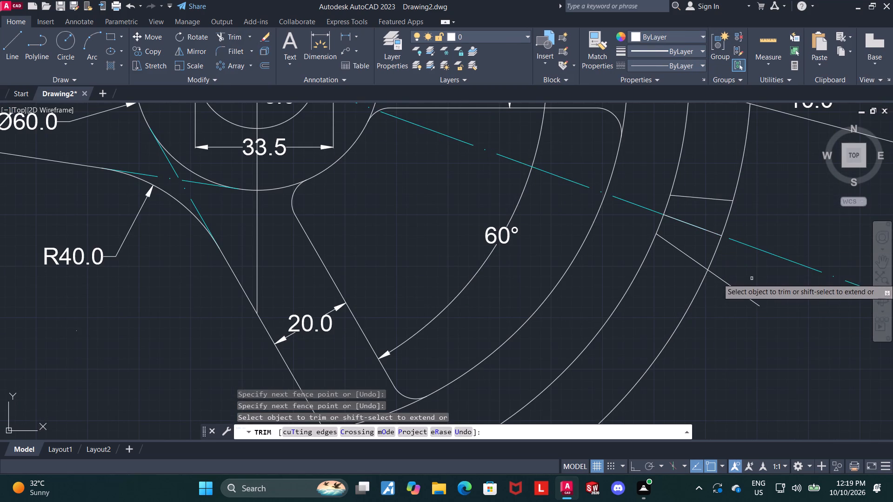
left_click(748, 281)
left_click(735, 301)
left_click(716, 252)
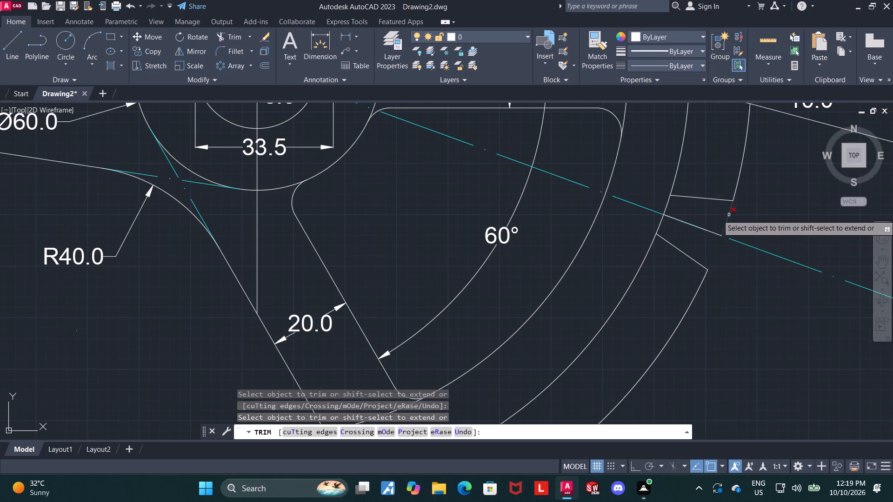
left_click(729, 215)
Trim away the radius 105 arc on both sides of the slot, keeping only the slot's bottom.
left_click(680, 160)
scroll(681, 169, "down", 3)
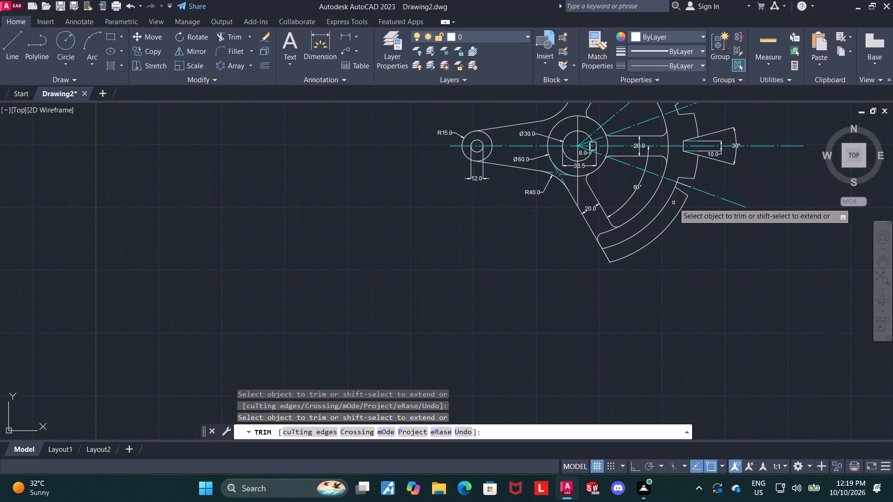
left_click(668, 200)
scroll(668, 199, "down", 2)
scroll(693, 156, "up", 3)
key("Escape")
key("Escape")
Measure the width across the inner end of the tapered slot below the horizontal centreline using a trial dimension.
middle_click_drag(640, 364, 616, 322)
scroll(620, 327, "up", 1)
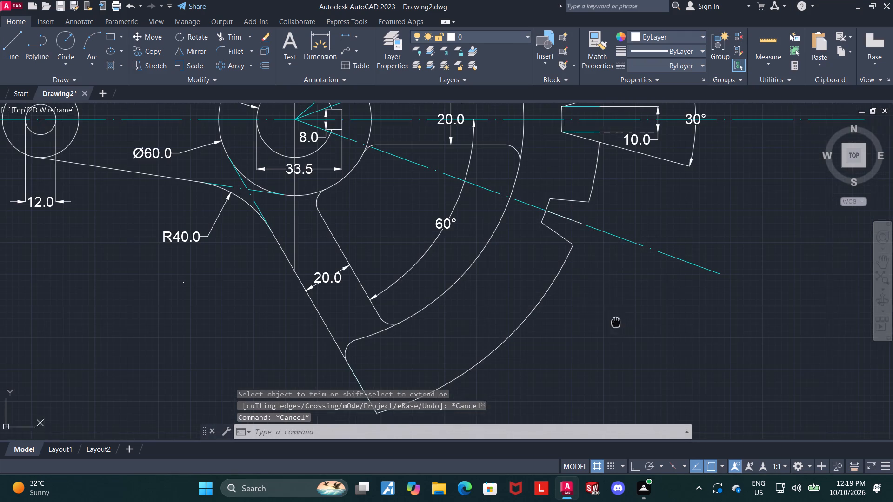
middle_click_drag(616, 322, 615, 322)
key("Escape")
key("Escape")
scroll(569, 211, "down", 2)
scroll(585, 208, "up", 2)
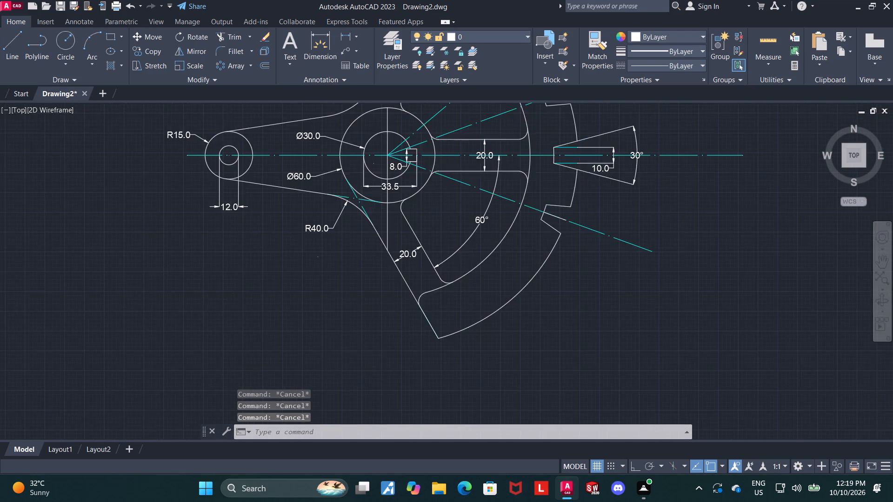
scroll(585, 208, "up", 2)
left_click(323, 38)
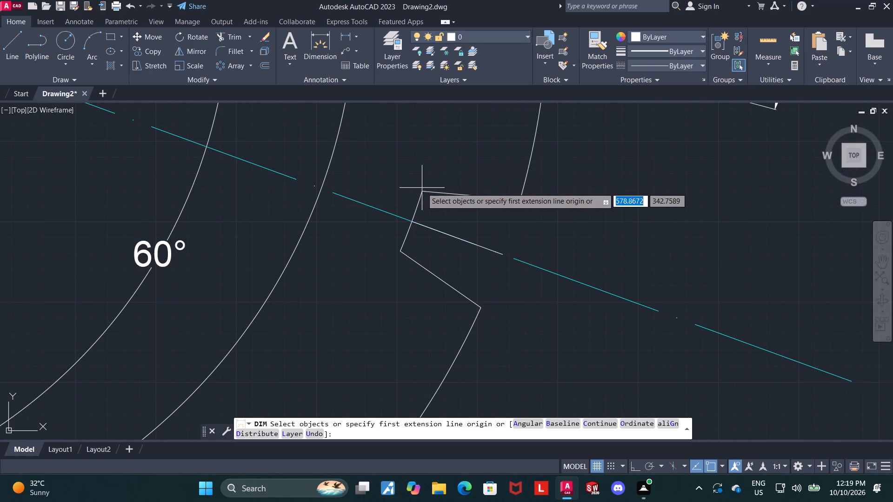
left_click(422, 189)
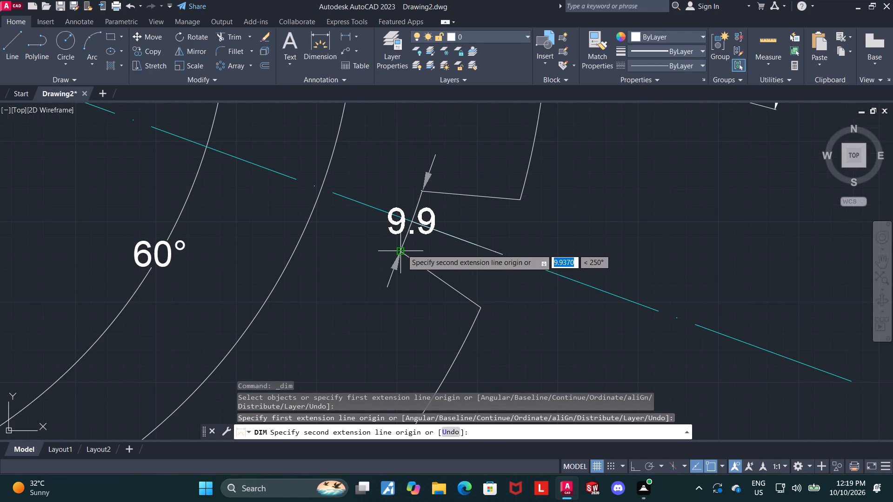
scroll(402, 249, "up", 4)
scroll(376, 253, "down", 3)
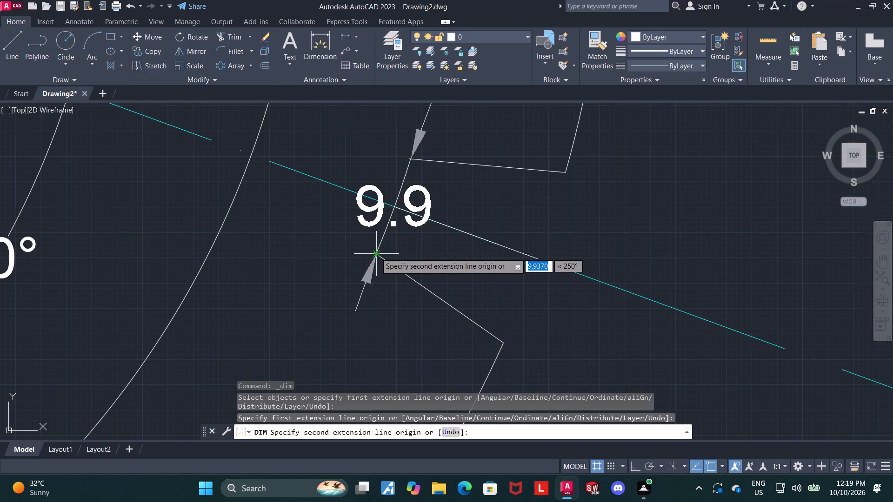
scroll(376, 253, "up", 4)
left_click(361, 251)
scroll(361, 251, "down", 6)
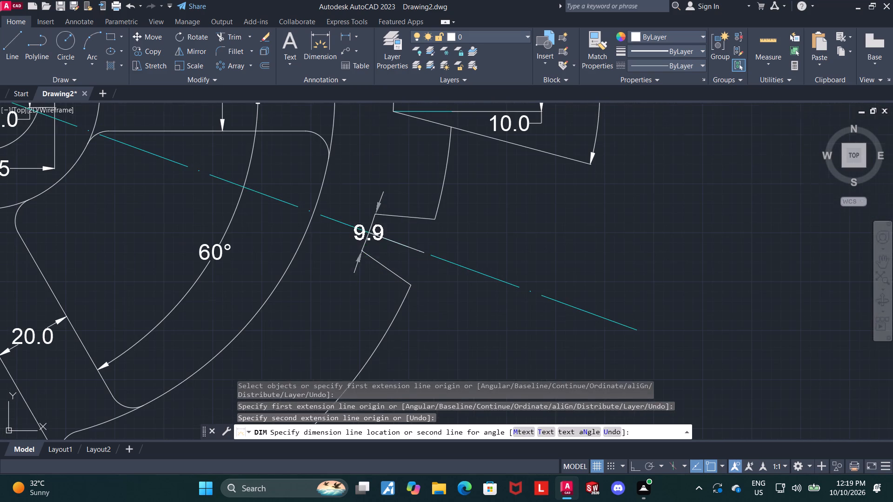
key("Escape")
key("Escape")
key("Escape")
key("Escape")
Delete the leftover solid line lying along the centreline inside the lower tapered slot.
scroll(401, 258, "up", 2)
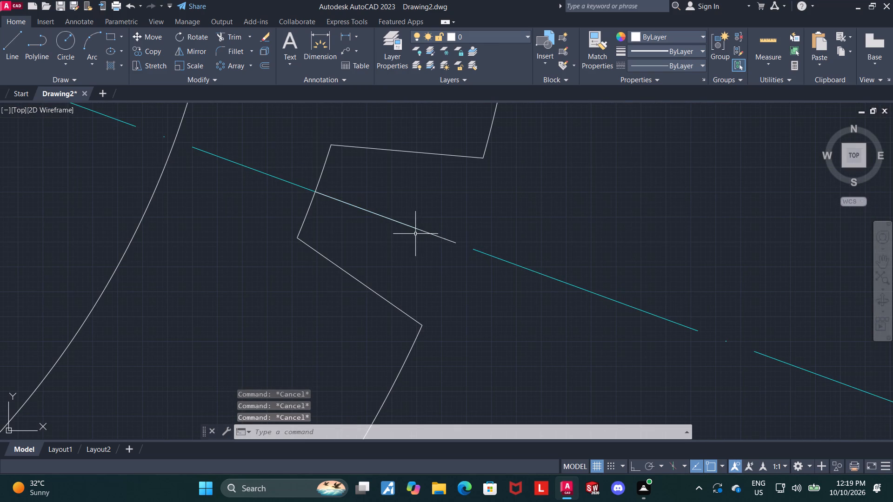
left_click(420, 231)
key("Delete")
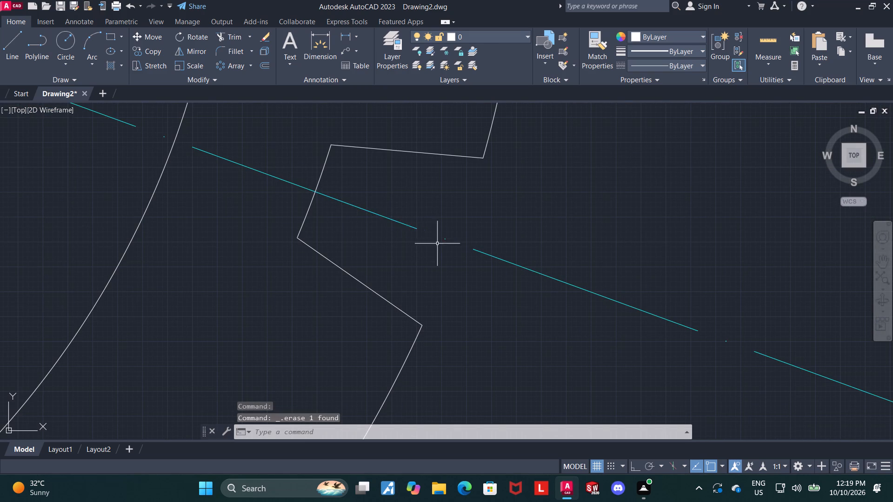
key("Escape")
key("Escape")
key("Escape")
key("Escape")
Measure the angle between the two edges of the lower tapered slot using a trial angular dimension.
scroll(364, 224, "down", 3)
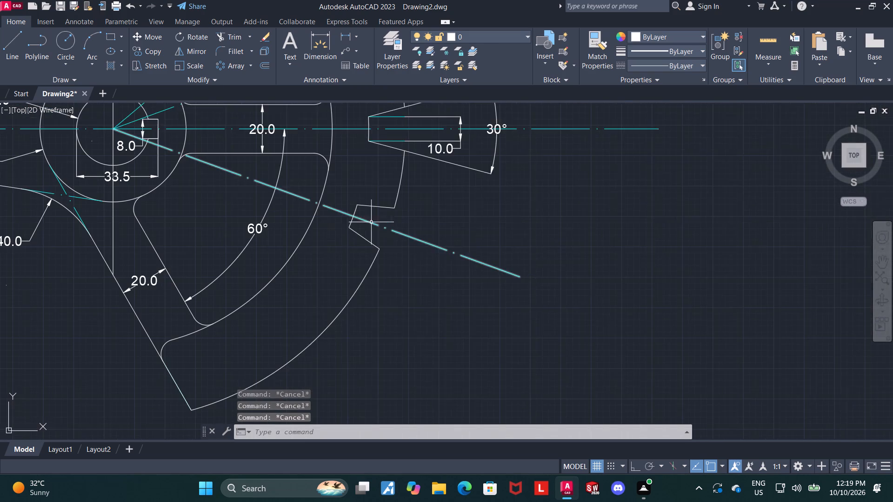
middle_click_drag(380, 226, 380, 189)
left_click(322, 50)
scroll(380, 173, "up", 2)
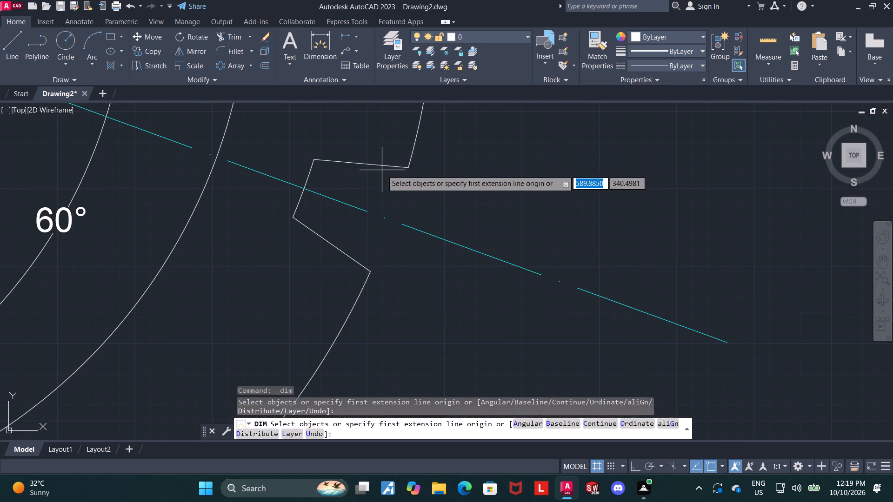
left_click(382, 166)
left_click(325, 239)
scroll(416, 239, "down", 3)
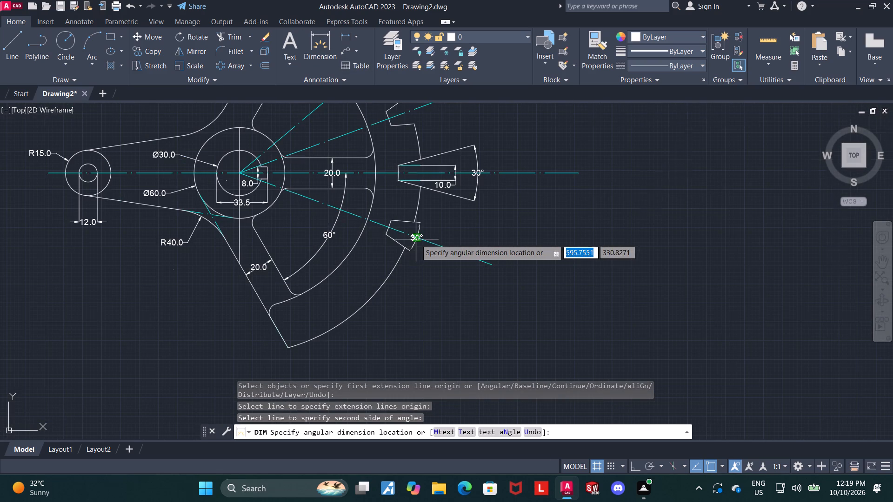
key("Escape")
scroll(406, 243, "up", 1)
key("Escape")
key("Escape")
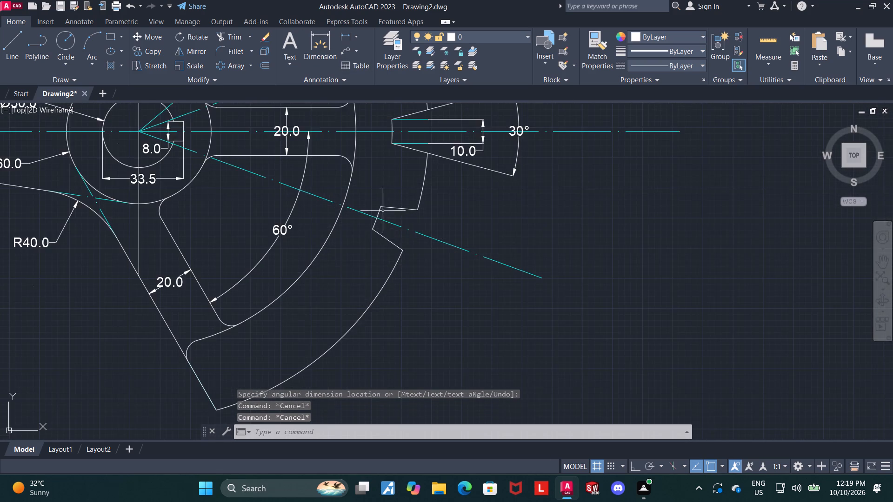
Measure the straight distance between the two inner corners of the lower tapered slot again.
scroll(395, 223, "up", 2)
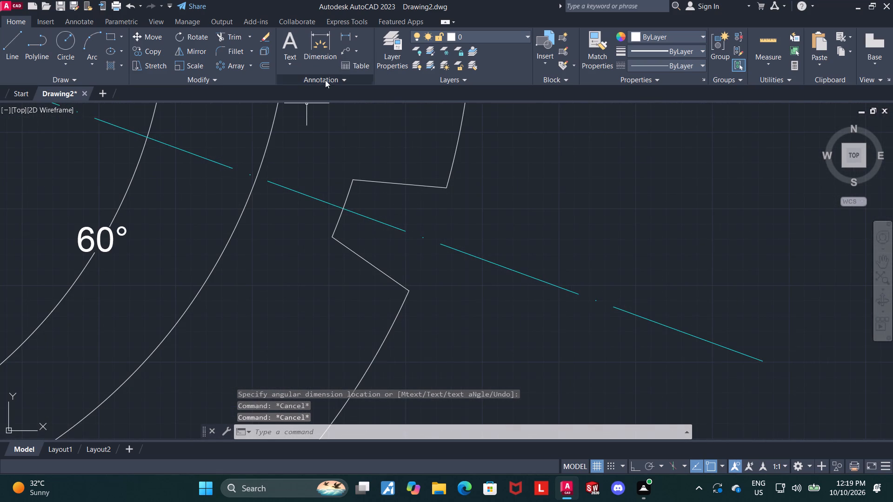
left_click(308, 40)
left_click(351, 178)
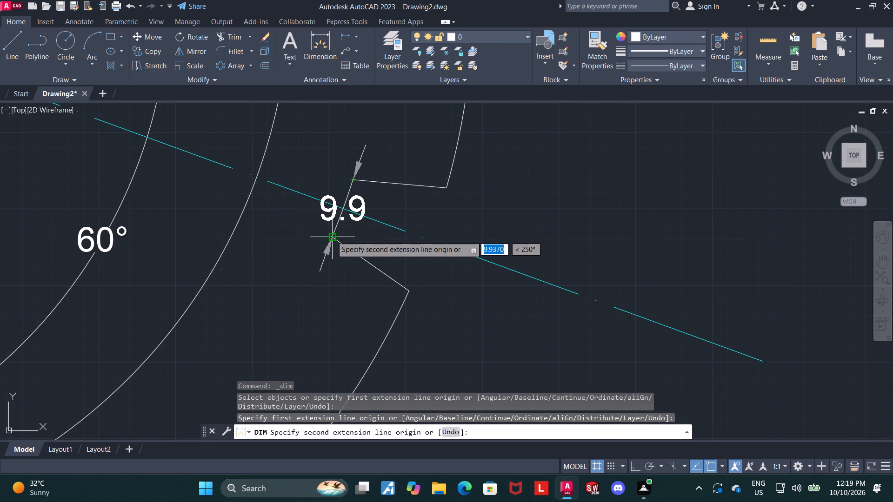
scroll(330, 238, "up", 4)
left_click(328, 227)
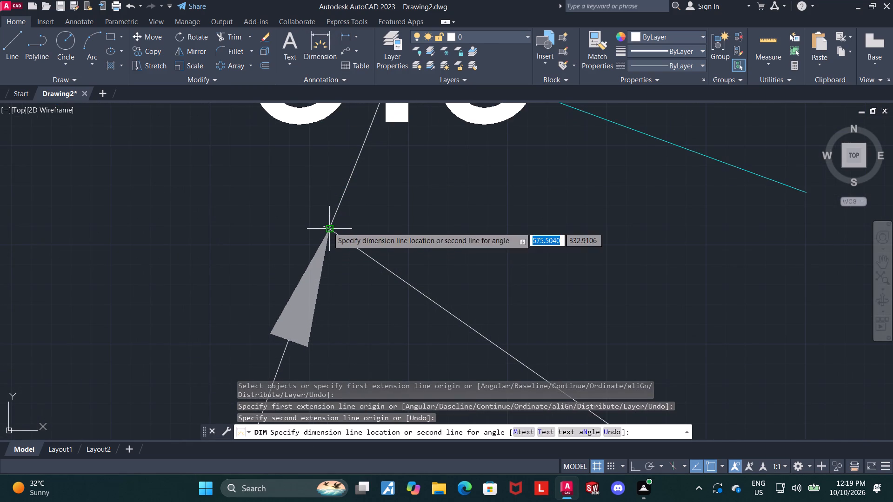
scroll(328, 227, "down", 4)
scroll(339, 190, "up", 2)
key("Escape")
key("Escape")
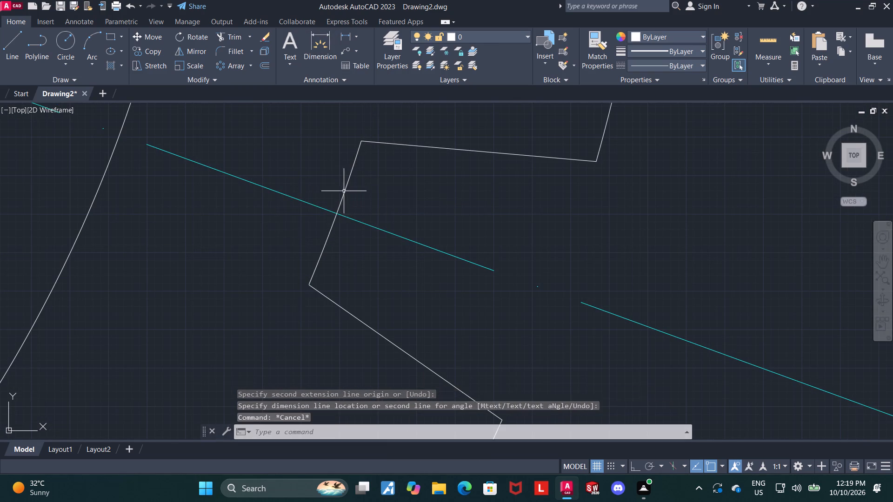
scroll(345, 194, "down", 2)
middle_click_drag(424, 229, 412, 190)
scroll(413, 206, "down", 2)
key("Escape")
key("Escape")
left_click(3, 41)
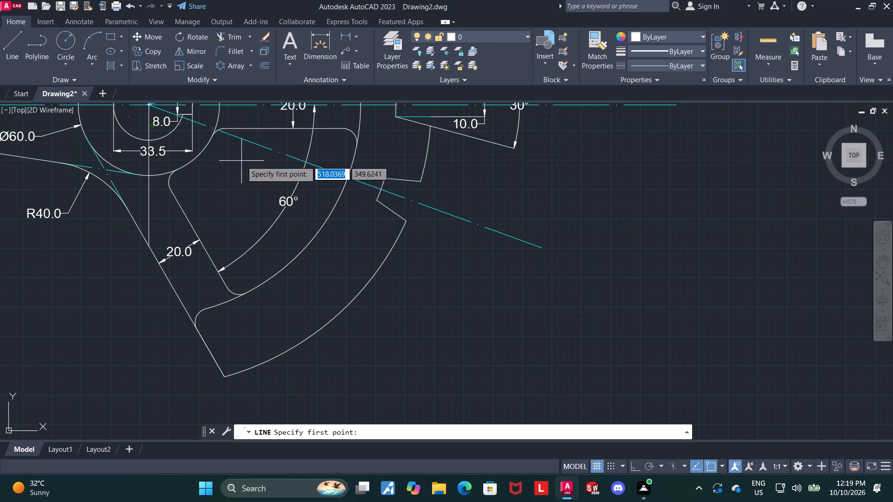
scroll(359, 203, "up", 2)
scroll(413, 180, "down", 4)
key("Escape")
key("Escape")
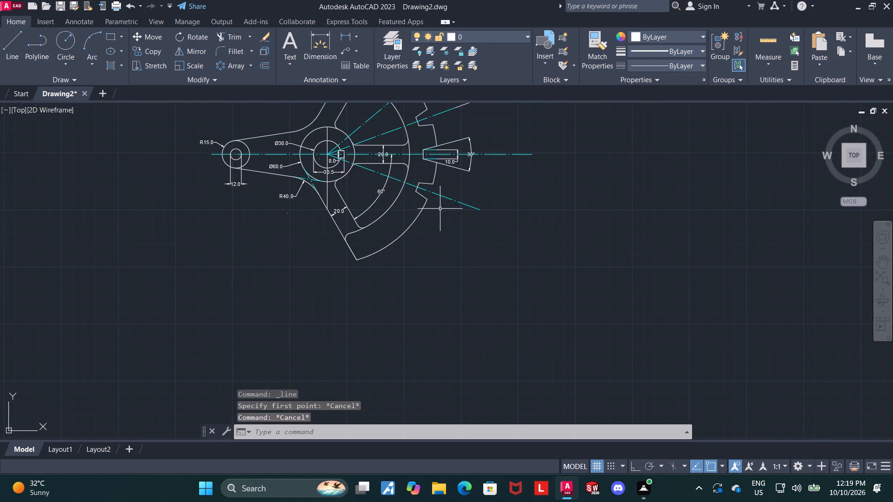
Add a radius dimension to the lower slot's bottom arc, placing its text between the hub and the rim.
middle_click_drag(443, 227, 447, 251)
scroll(431, 193, "up", 2)
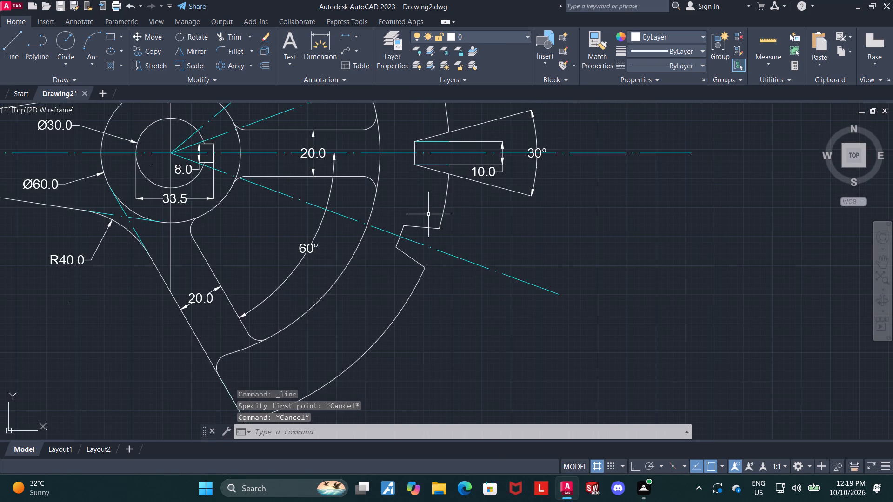
left_click(314, 44)
scroll(367, 221, "up", 2)
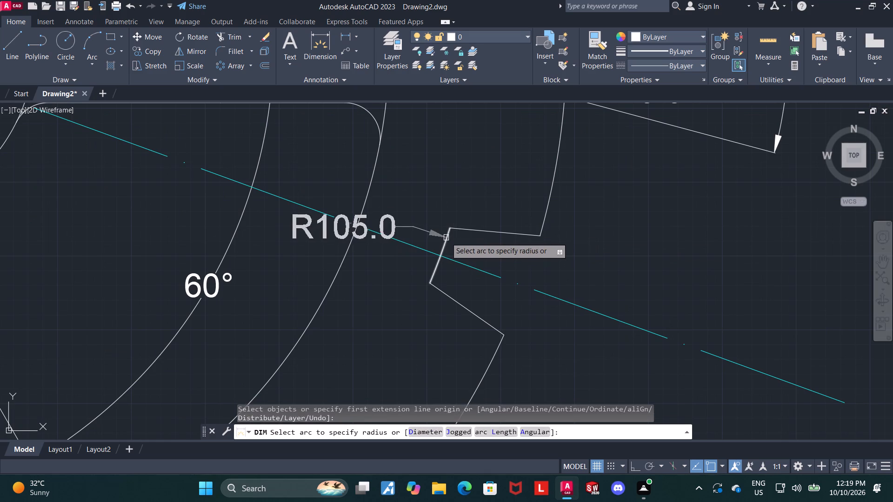
scroll(446, 237, "up", 2)
scroll(447, 235, "down", 3)
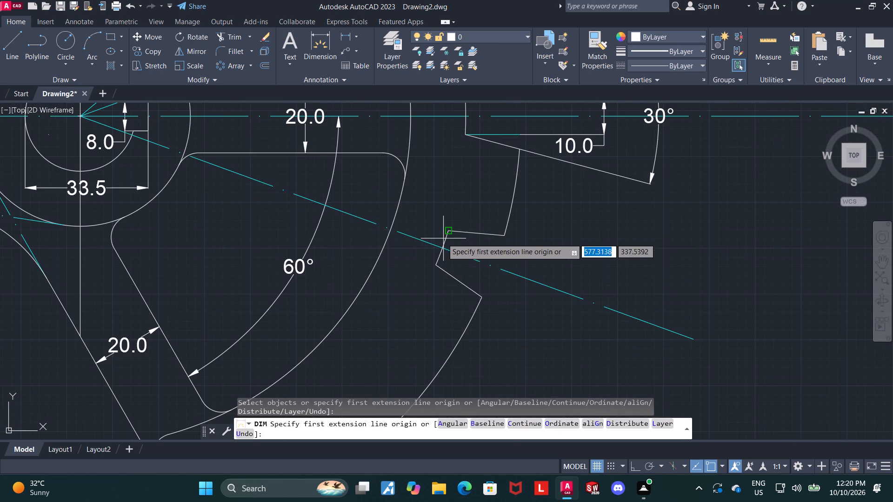
scroll(459, 239, "up", 2)
left_click(421, 237)
scroll(421, 237, "down", 3)
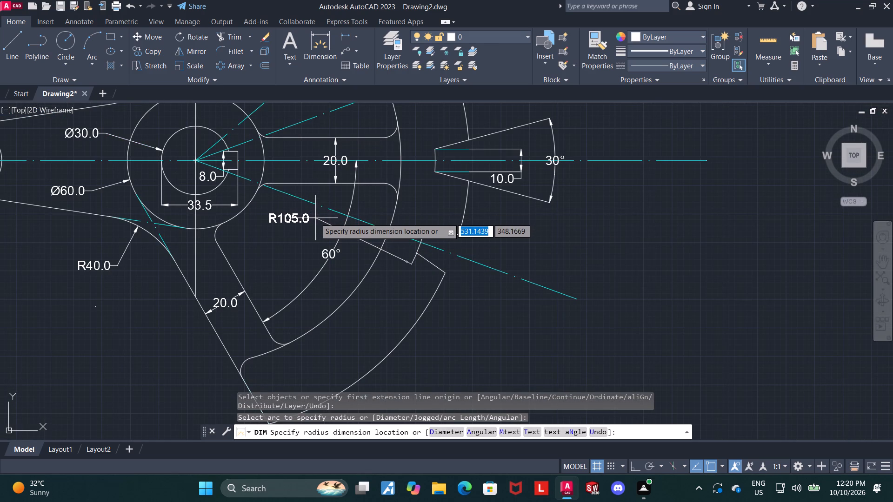
left_click(315, 218)
key("Escape")
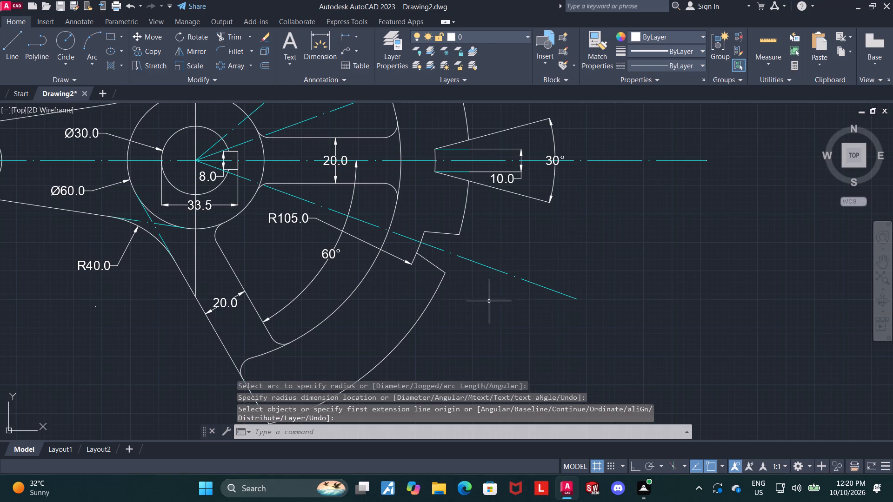
scroll(490, 302, "down", 1)
middle_click_drag(501, 307, 503, 297)
key("Escape")
Create a polar array of the lower slot's two edges and bottom arc, centred on the hub centre.
left_click(452, 268)
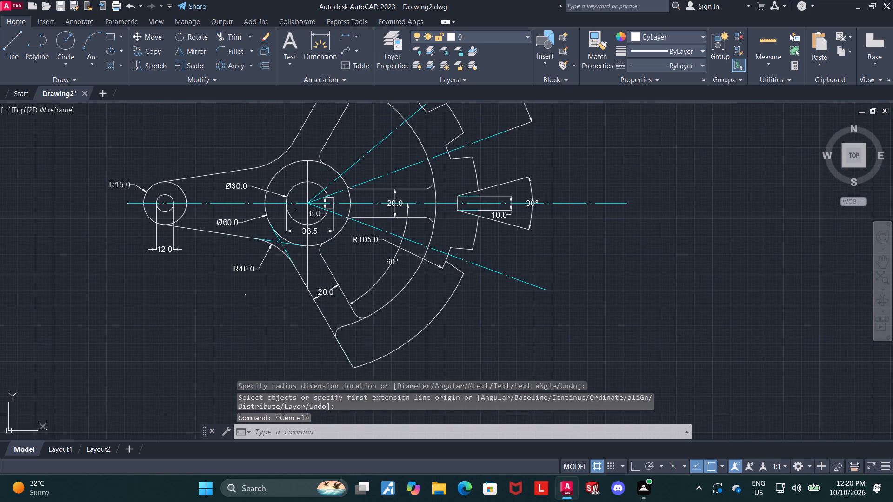
scroll(450, 253, "up", 4)
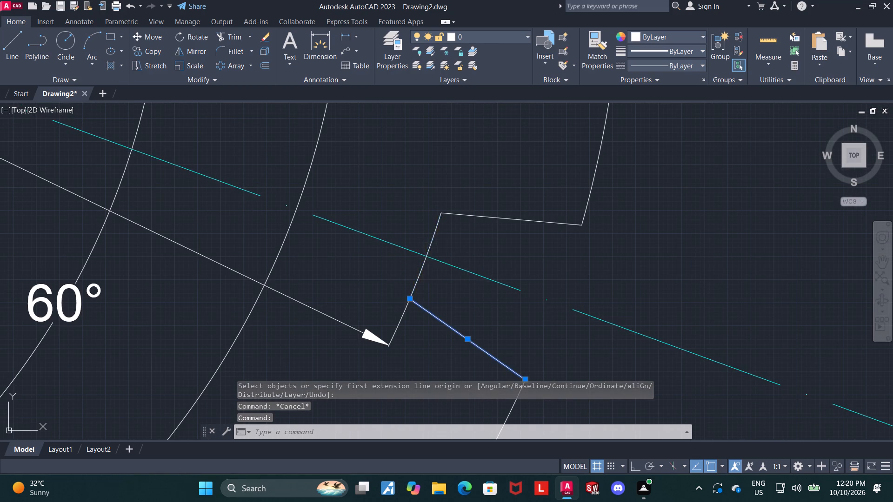
left_click(424, 263)
left_click(469, 214)
scroll(489, 220, "down", 4)
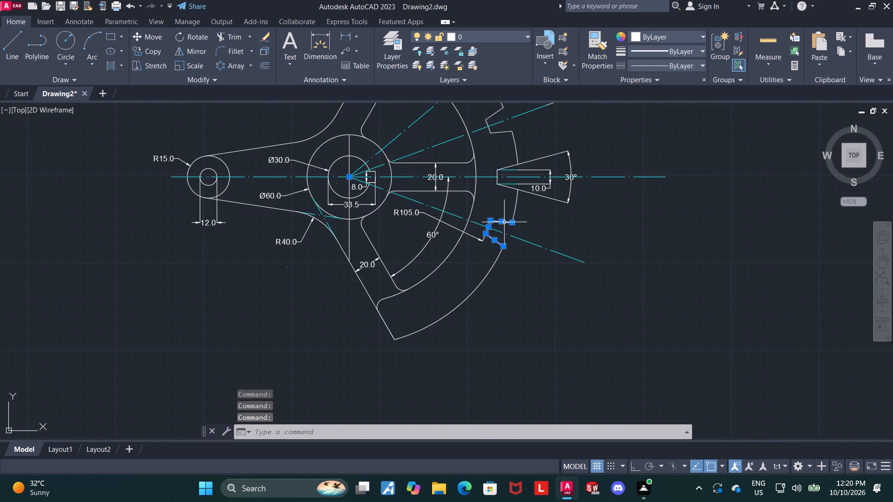
left_click(232, 69)
scroll(440, 214, "up", 1)
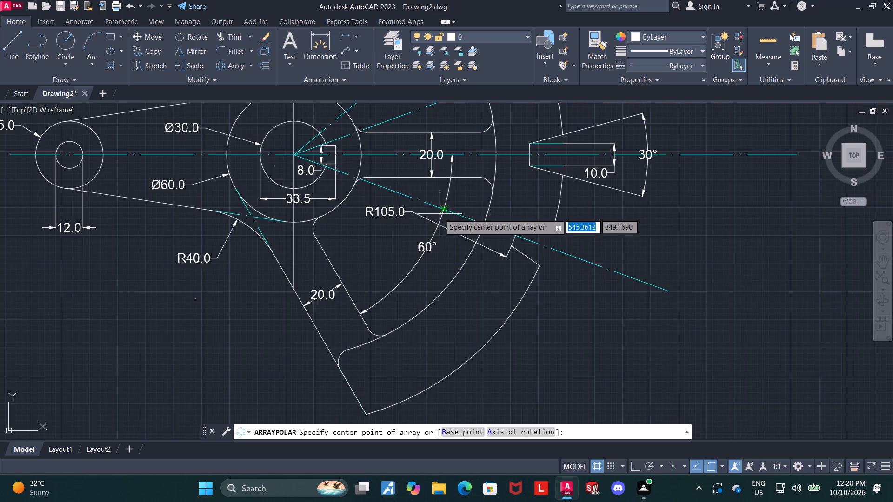
key("Return")
scroll(294, 152, "up", 6)
scroll(309, 187, "up", 3)
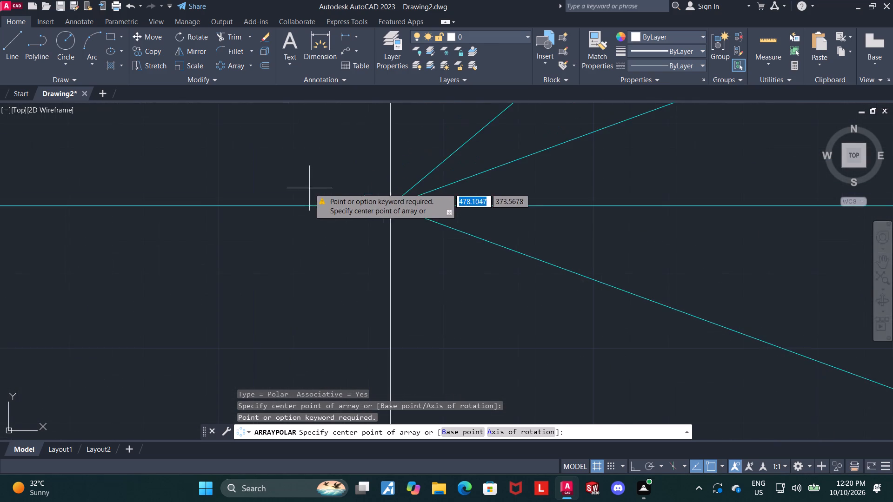
scroll(380, 207, "up", 3)
scroll(418, 200, "up", 4)
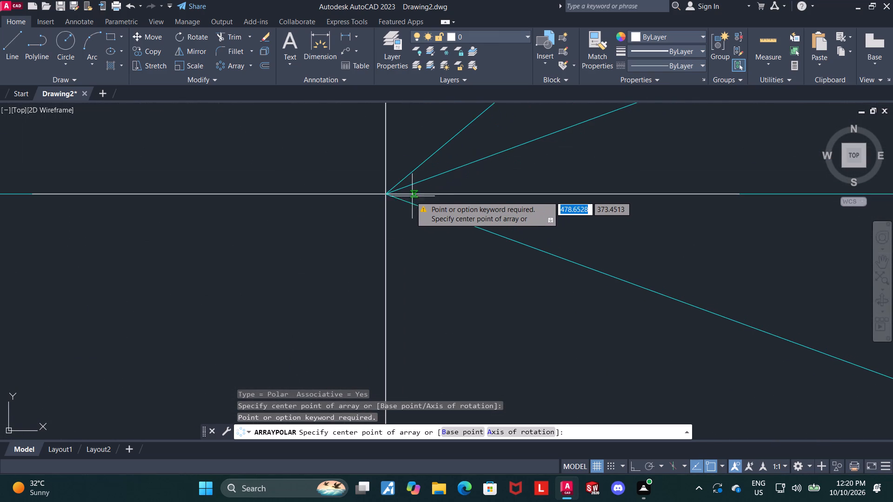
left_click(383, 195)
Set the lower slot's polar array to 3 items with a 60° fill angle.
scroll(384, 197, "down", 14)
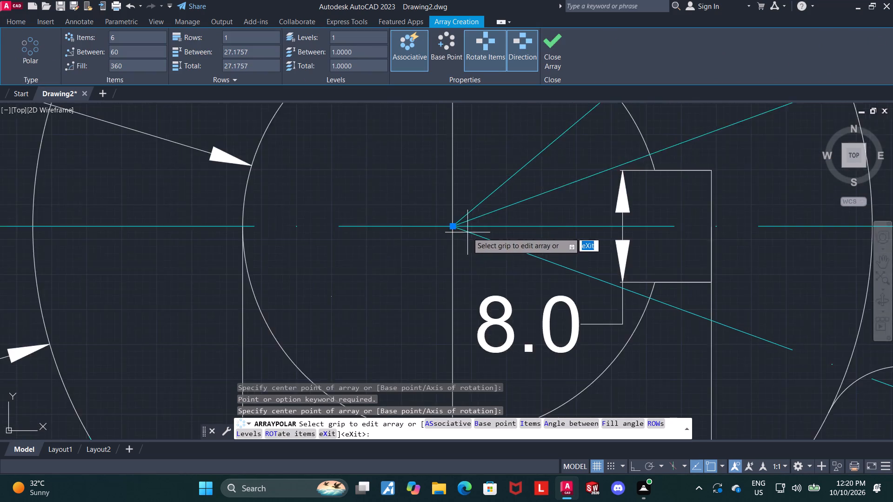
scroll(468, 234, "down", 3)
scroll(670, 331, "down", 1)
middle_click_drag(706, 355, 661, 286)
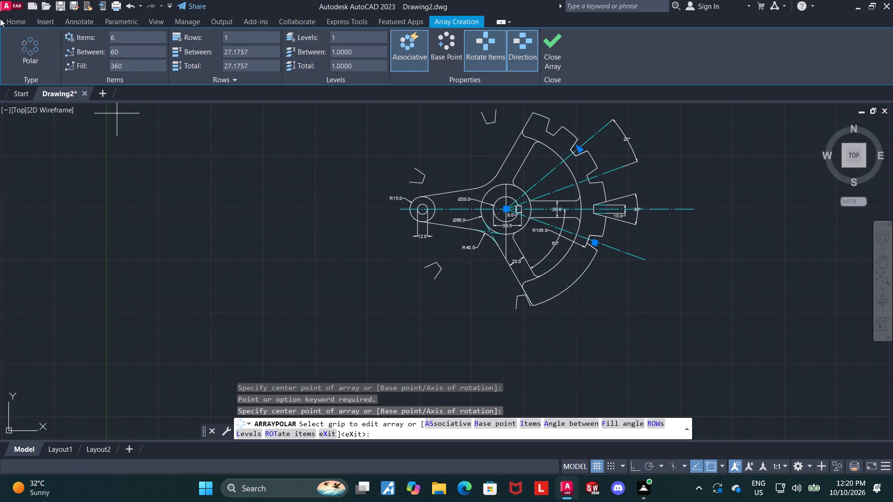
left_click_drag(115, 39, 92, 38)
key("3")
key("Return")
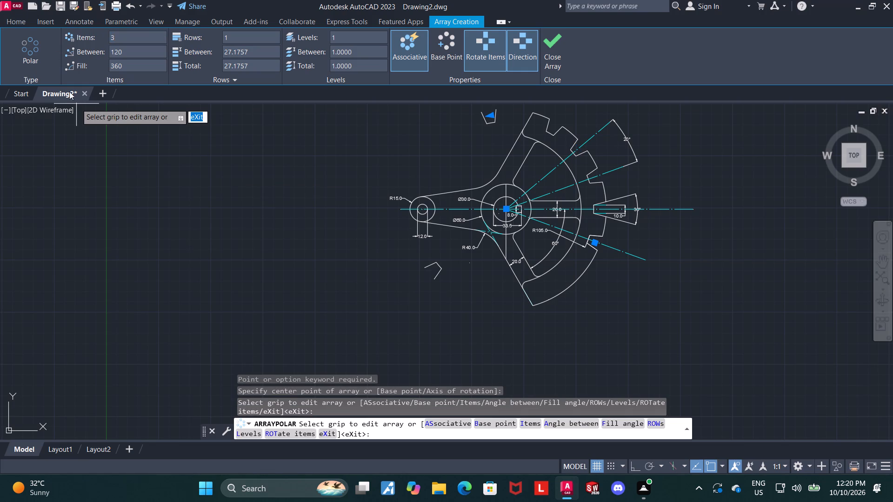
left_click_drag(144, 66, 0, 64)
type("60")
key("Return")
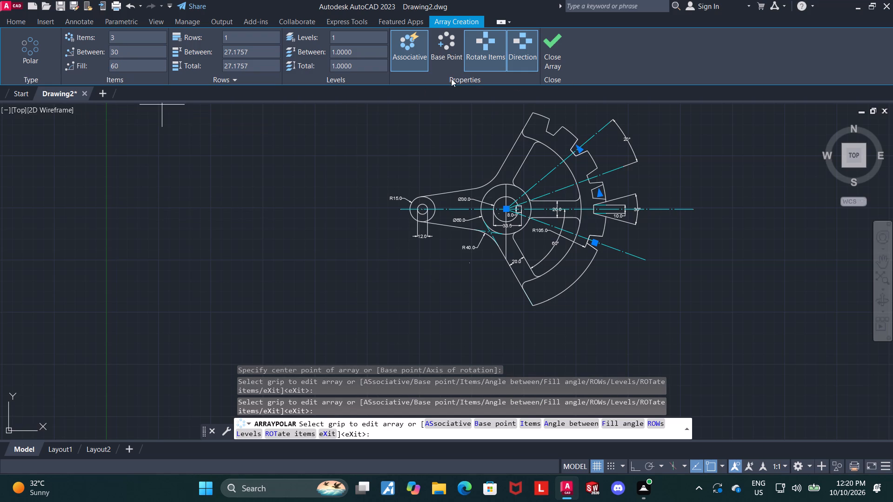
Reverse the slot array's direction, set its fill angle to 40°, and close the array.
left_click(522, 49)
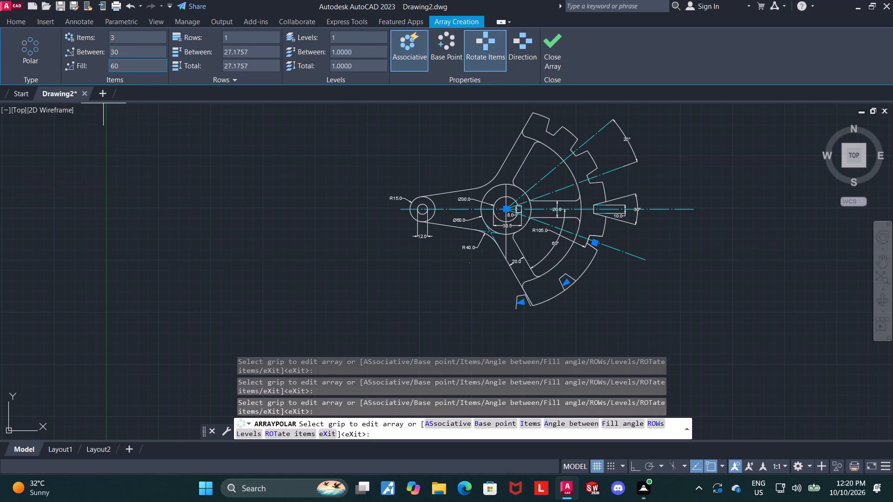
left_click_drag(138, 63, 22, 69)
type("40")
key("Return")
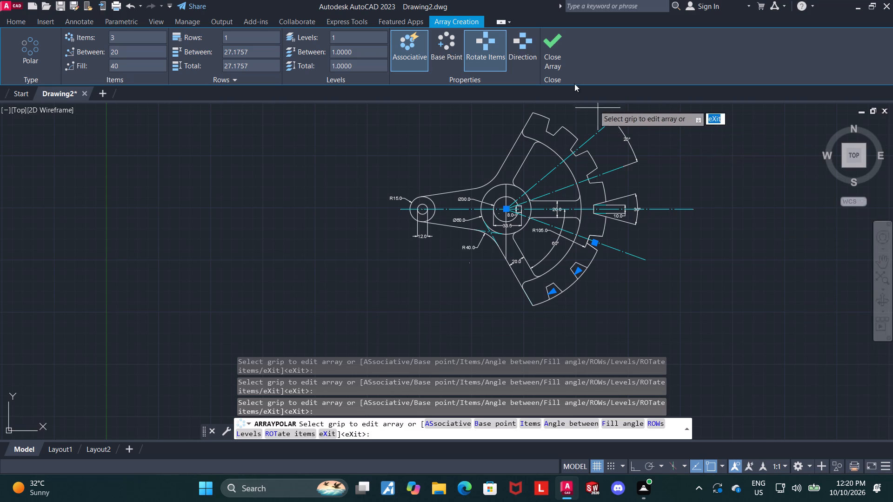
left_click(559, 57)
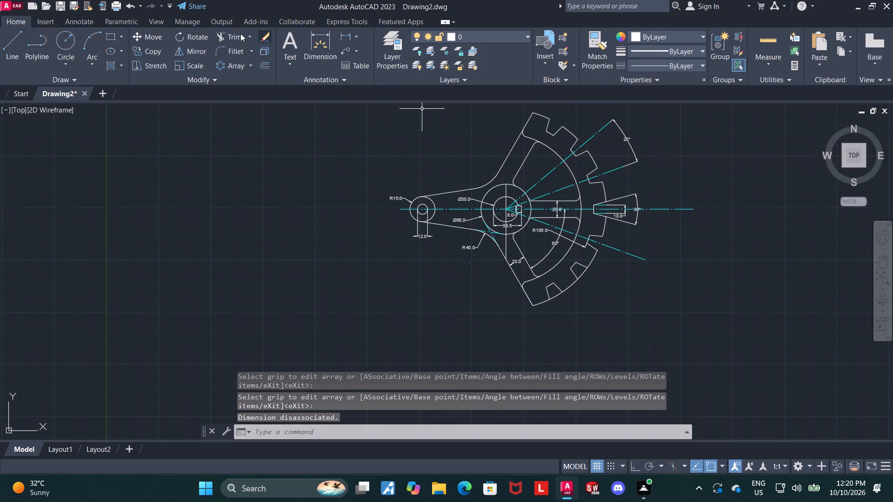
Trim the outer rim arc across the openings of the two arrayed slots below the centreline.
left_click(225, 36)
scroll(611, 337, "up", 2)
left_click(466, 230)
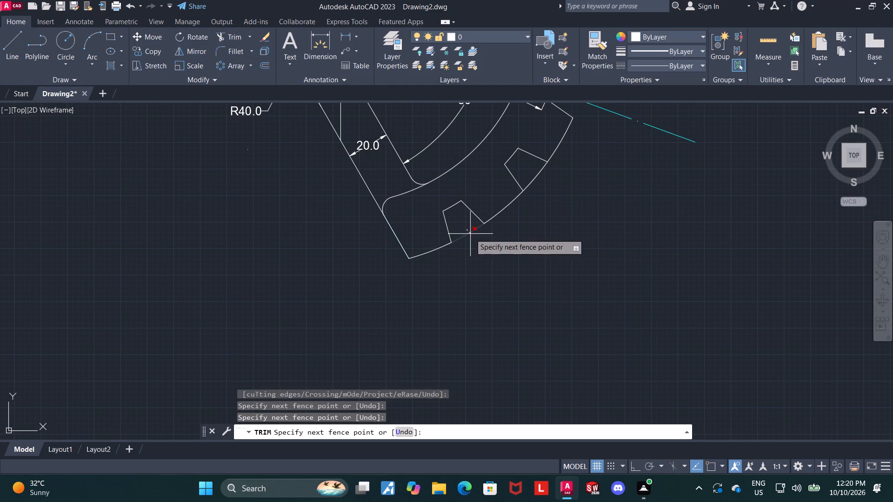
left_click(473, 235)
left_click(533, 182)
scroll(555, 191, "down", 2)
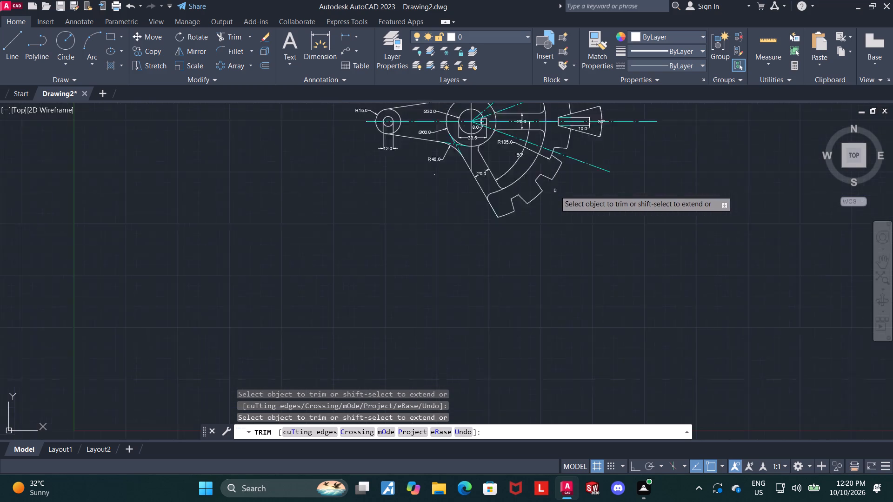
scroll(555, 191, "down", 1)
middle_click_drag(645, 161, 652, 225)
scroll(604, 226, "up", 1)
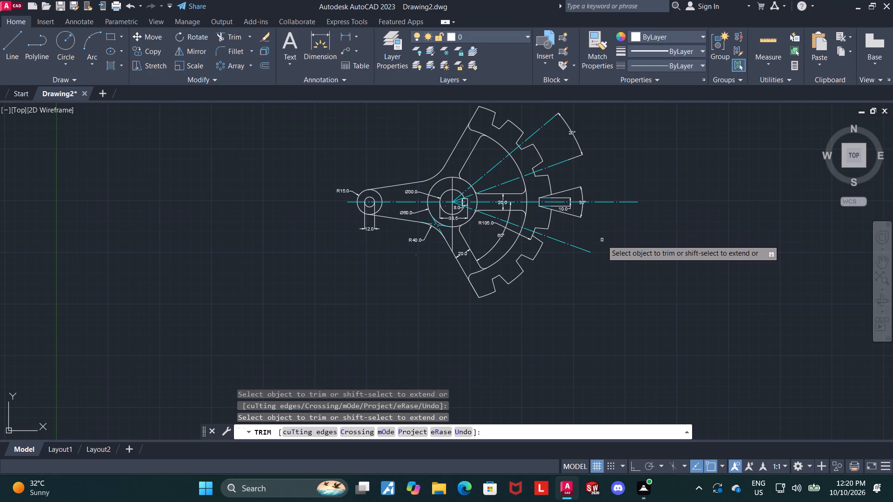
key("Escape")
key("Escape")
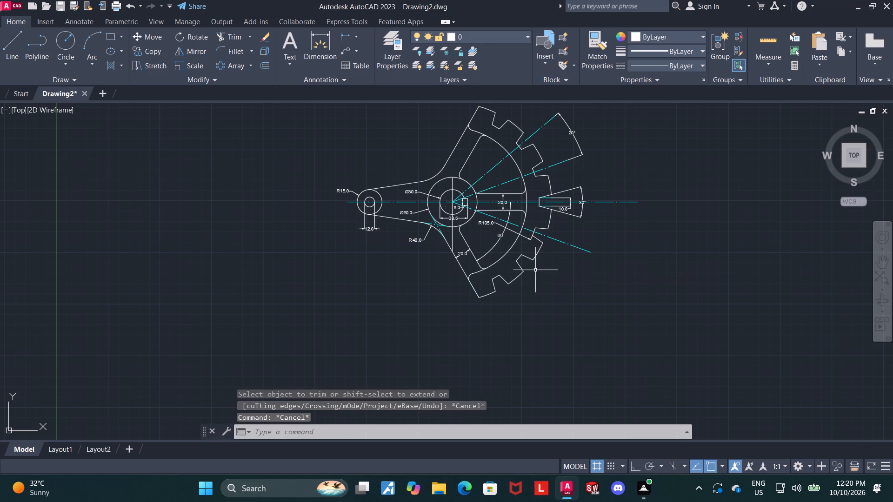
Add a radius dimension to the rim's inner arc, placing its text inside the upper window beside the angled spoke.
middle_click_drag(568, 253, 574, 280)
scroll(536, 206, "up", 2)
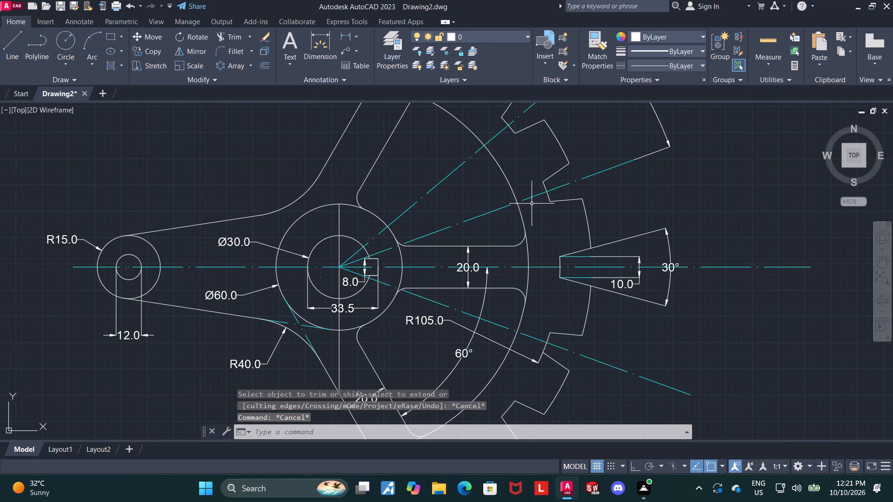
middle_click_drag(534, 216, 545, 254)
scroll(521, 199, "down", 1)
left_click(316, 43)
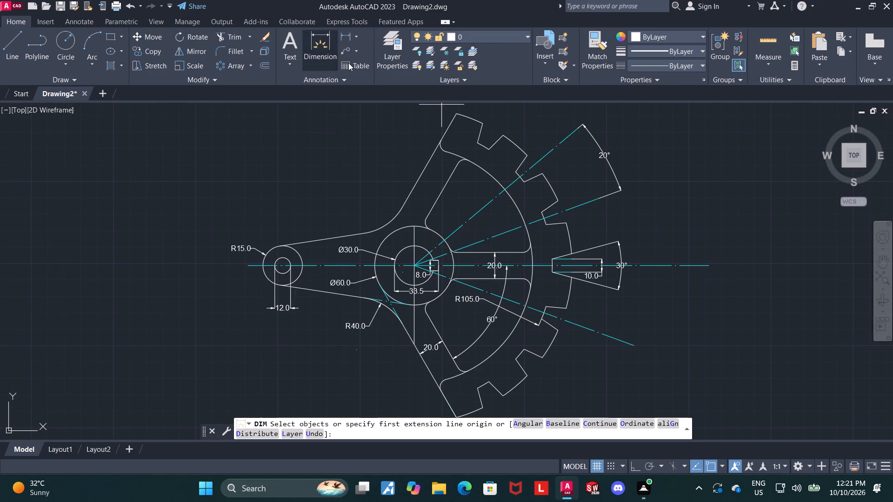
scroll(481, 185, "up", 1)
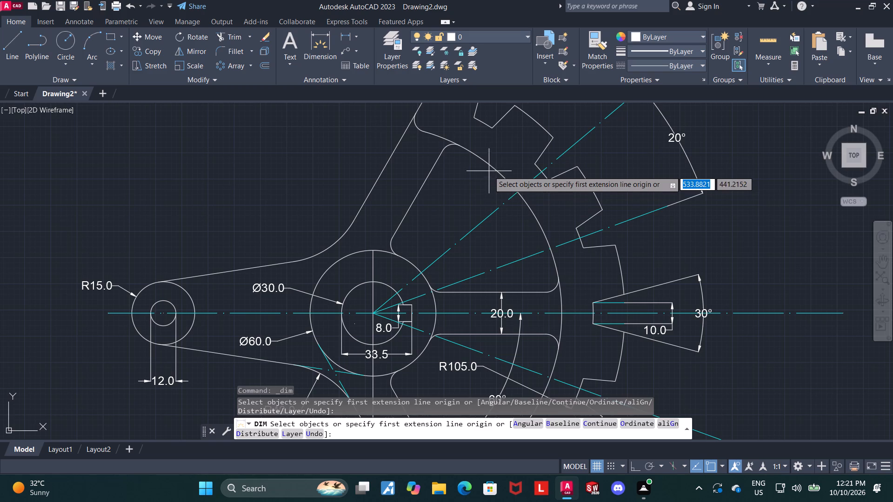
left_click(491, 168)
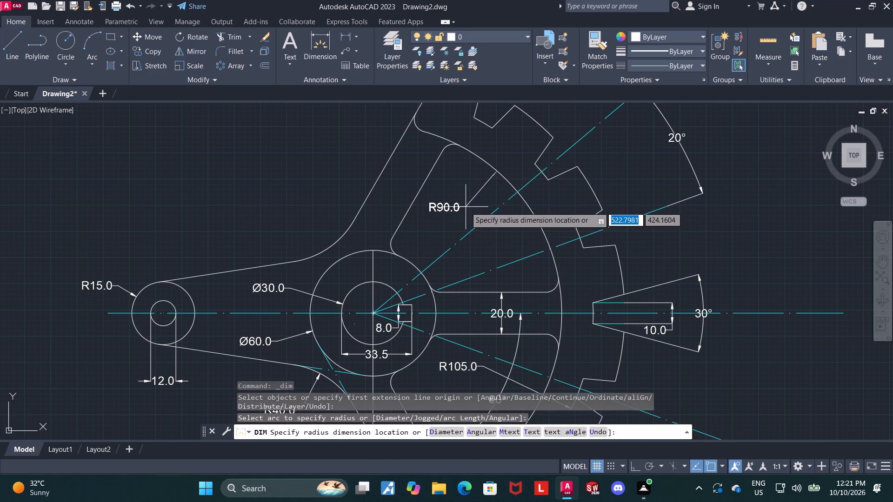
left_click(466, 206)
key("Escape")
key("Escape")
Add a radius dimension to the rim's outer arc above the centreline, placing its text between the hub and rim.
left_click(315, 44)
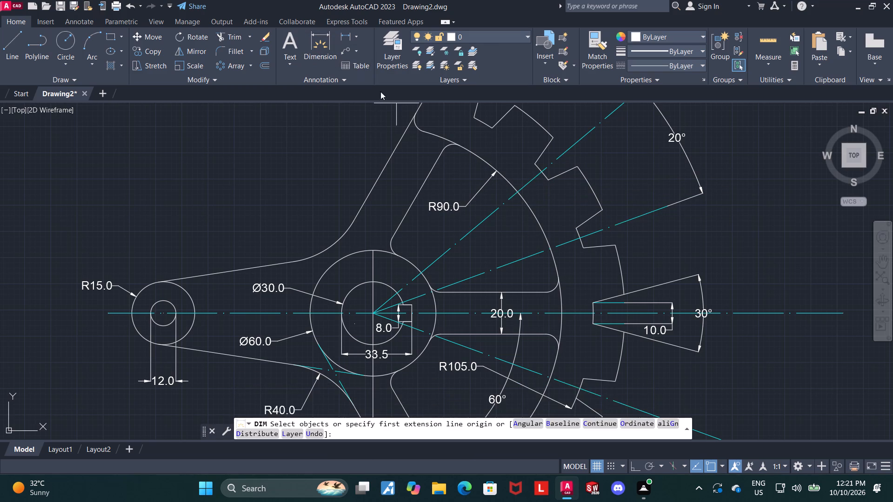
scroll(598, 201, "up", 2)
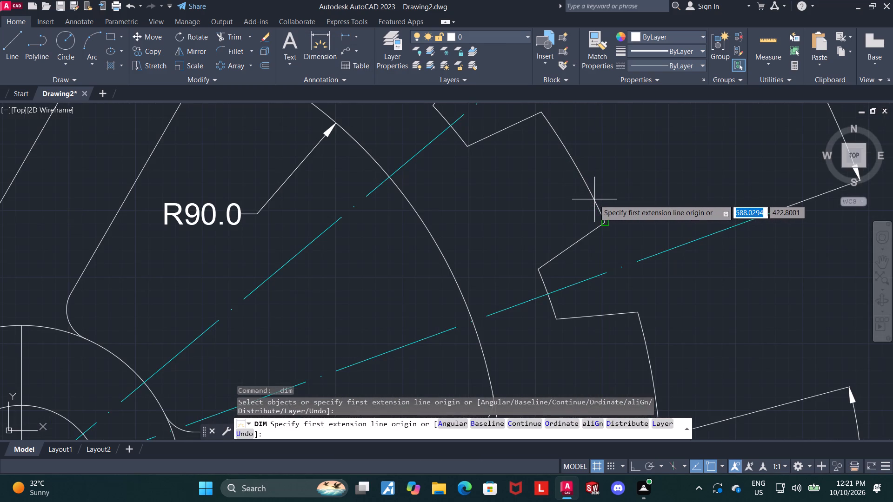
left_click(587, 191)
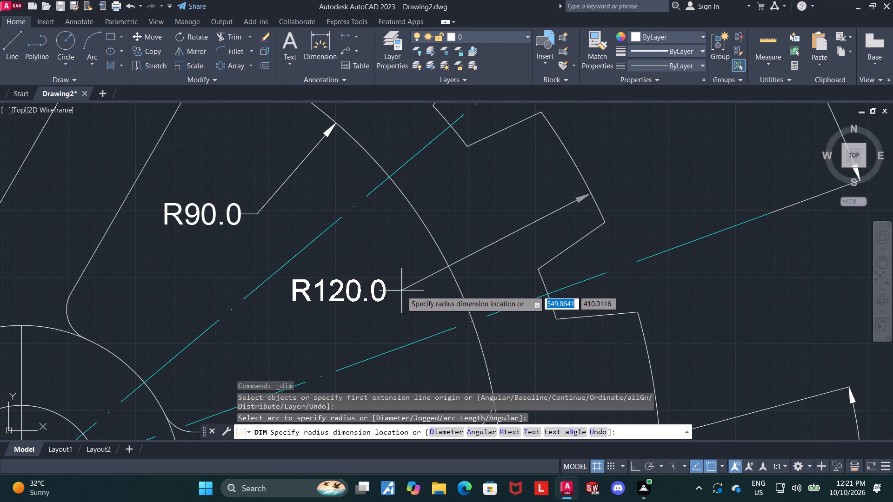
left_click(398, 291)
Dimension the horizontal distance between the hub centre and the arm's small circle centre, placing it above the arm.
scroll(411, 284, "down", 2)
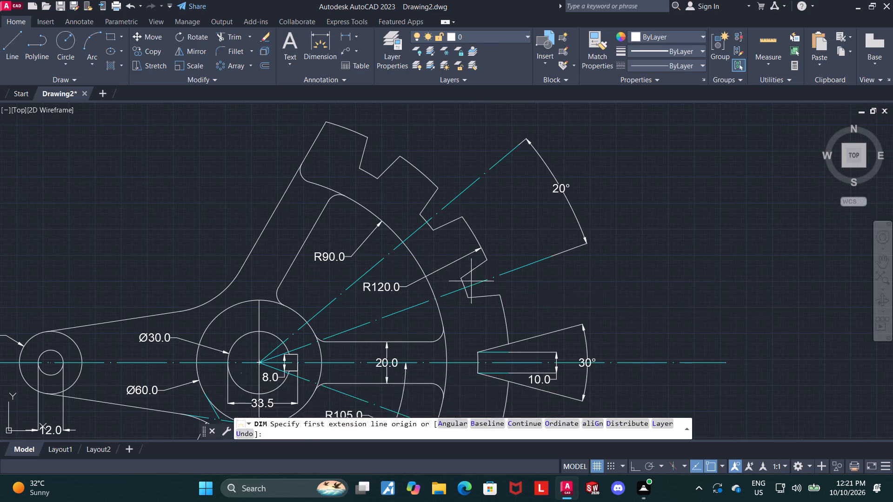
scroll(616, 319, "down", 1)
middle_click_drag(624, 239, 624, 185)
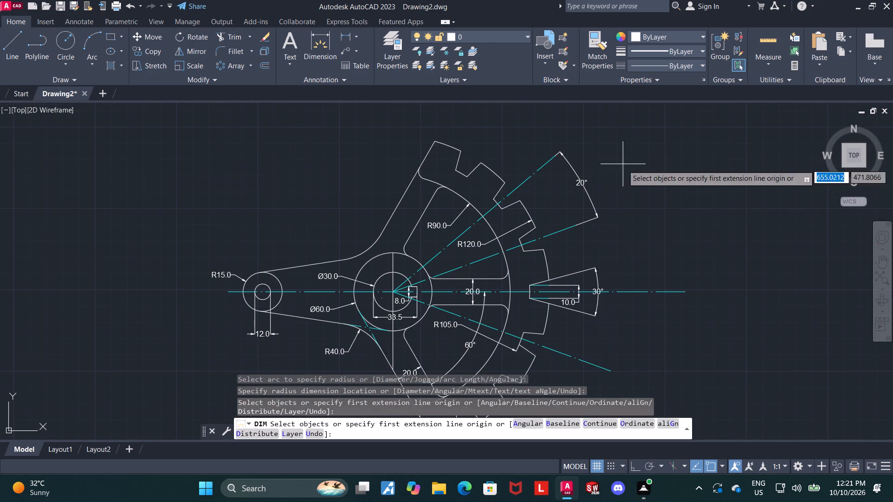
middle_click_drag(654, 277, 649, 249)
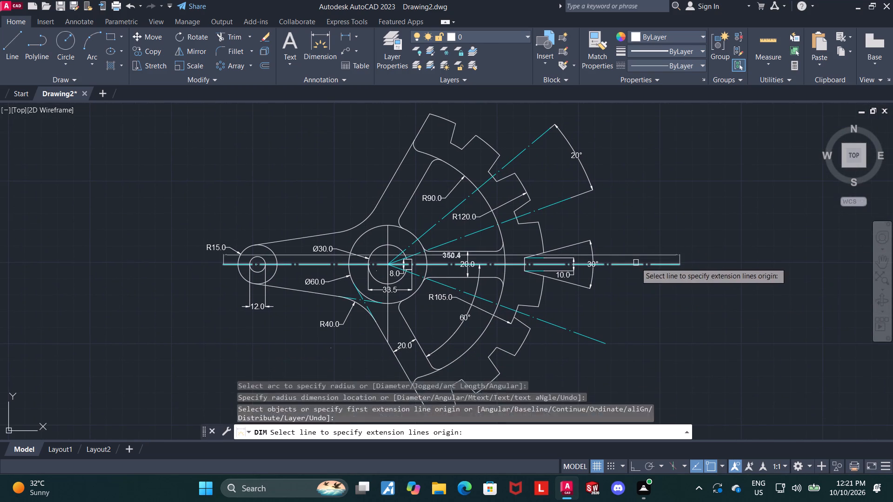
left_click(320, 38)
scroll(286, 250, "up", 1)
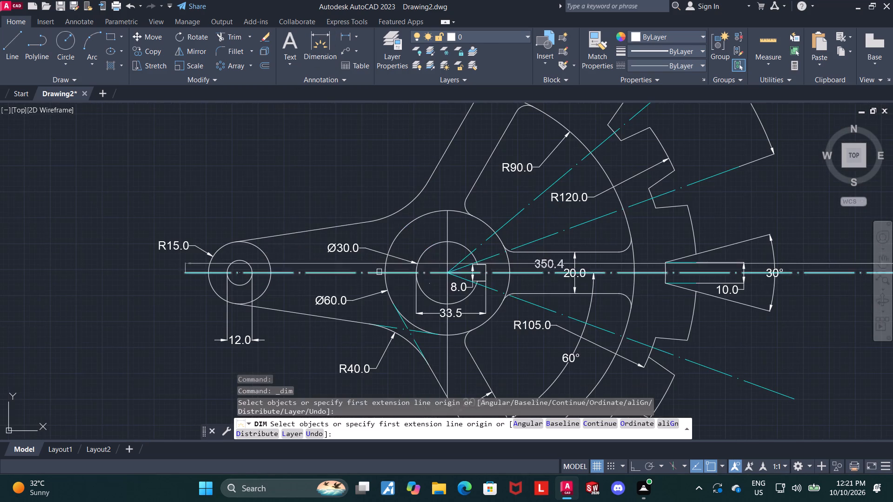
scroll(426, 279, "up", 3)
scroll(498, 260, "up", 5)
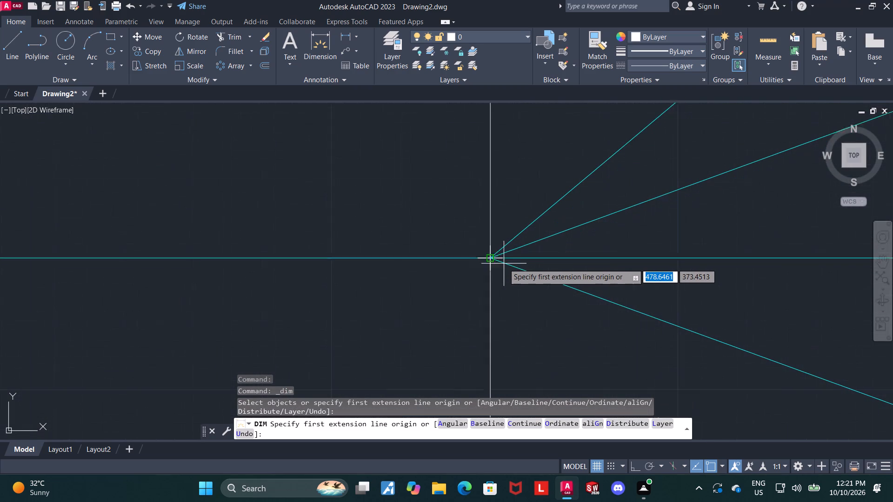
scroll(504, 264, "up", 2)
left_click(478, 256)
scroll(482, 266, "down", 11)
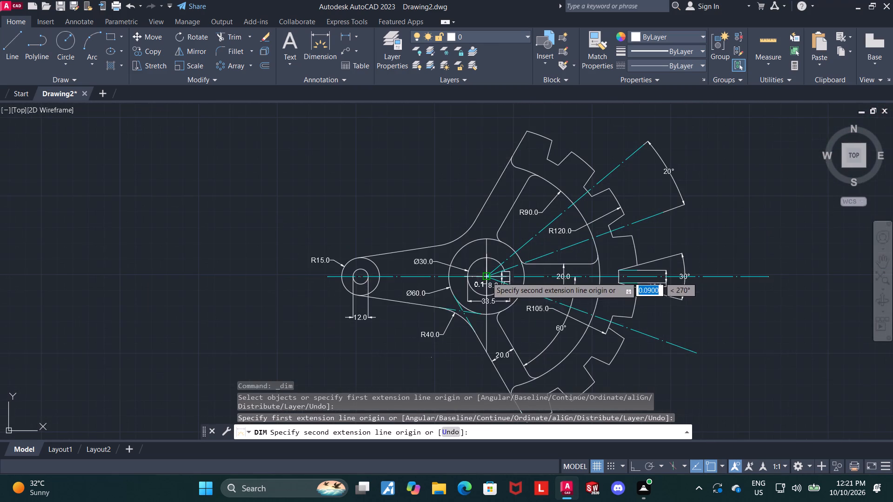
scroll(362, 270, "up", 6)
scroll(338, 308, "up", 2)
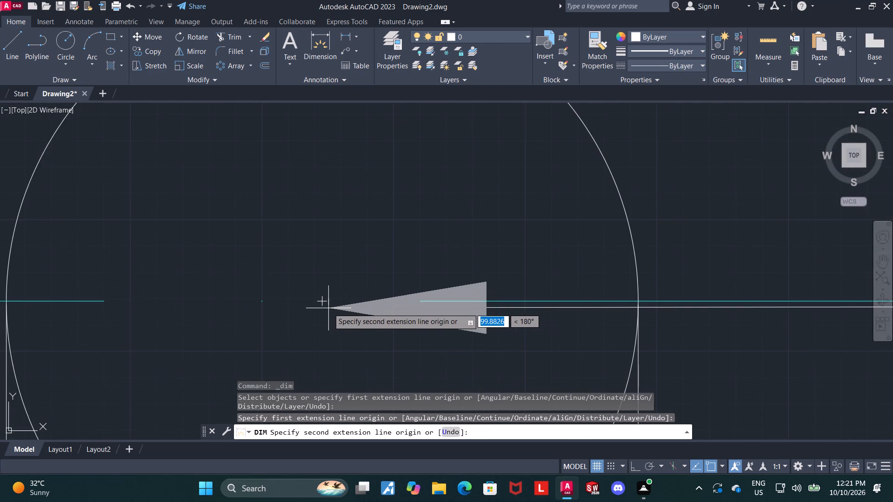
scroll(328, 308, "up", 2)
left_click(306, 294)
scroll(306, 294, "down", 10)
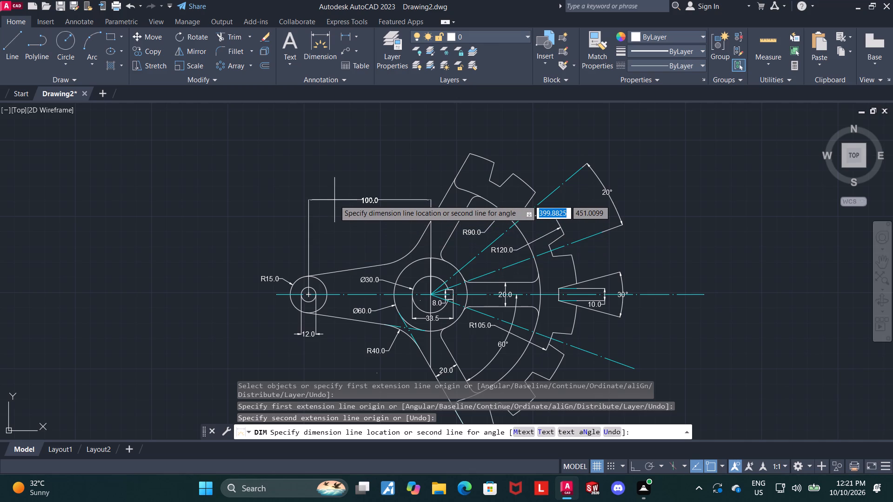
left_click(334, 200)
key("Escape")
Add a radius dimension to the small fillet where the upper spoke's outer edge meets the rim, with text on the rim side.
middle_click_drag(646, 260, 641, 237)
scroll(455, 154, "up", 3)
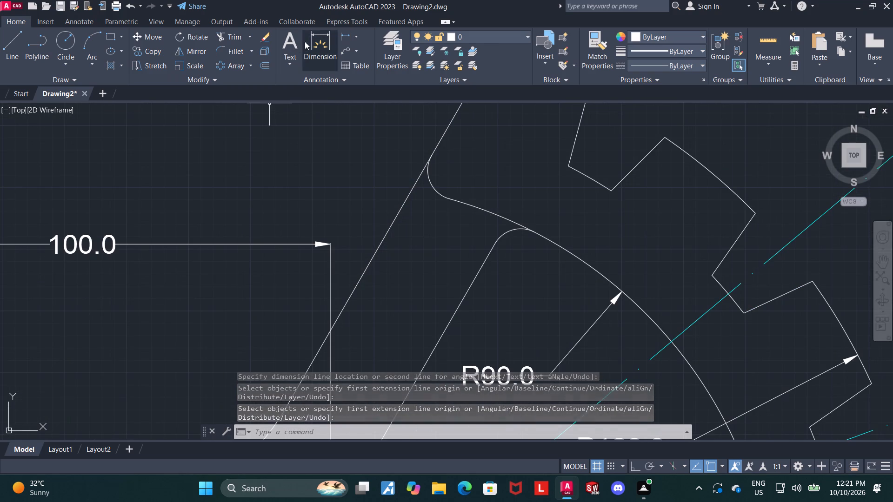
left_click(305, 41)
scroll(561, 150, "up", 2)
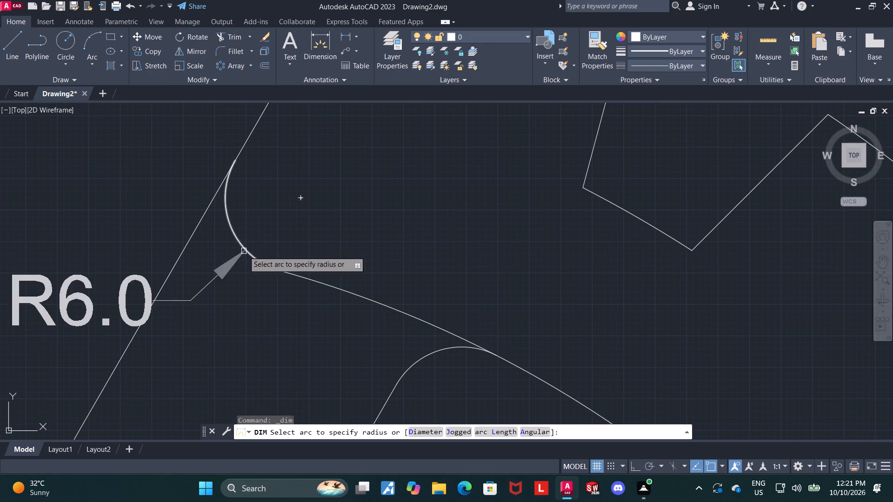
left_click(243, 251)
left_click(266, 232)
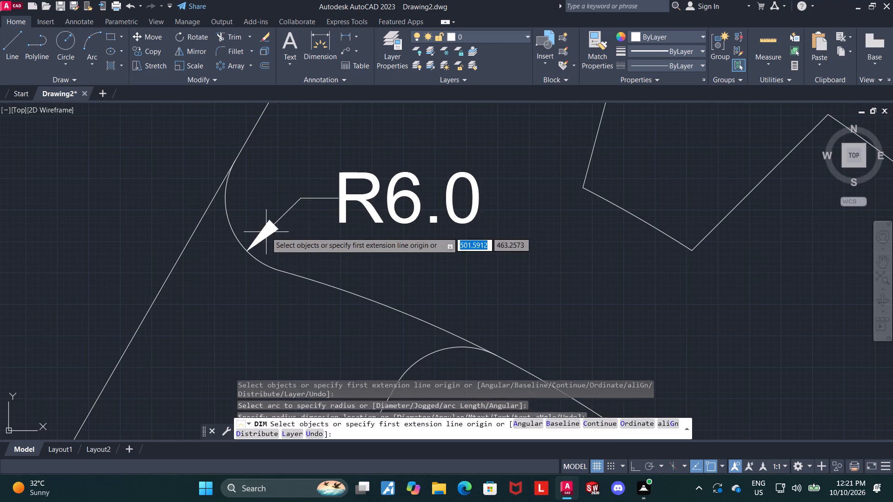
scroll(271, 232, "down", 4)
middle_click_drag(603, 345, 603, 281)
scroll(603, 288, "down", 1)
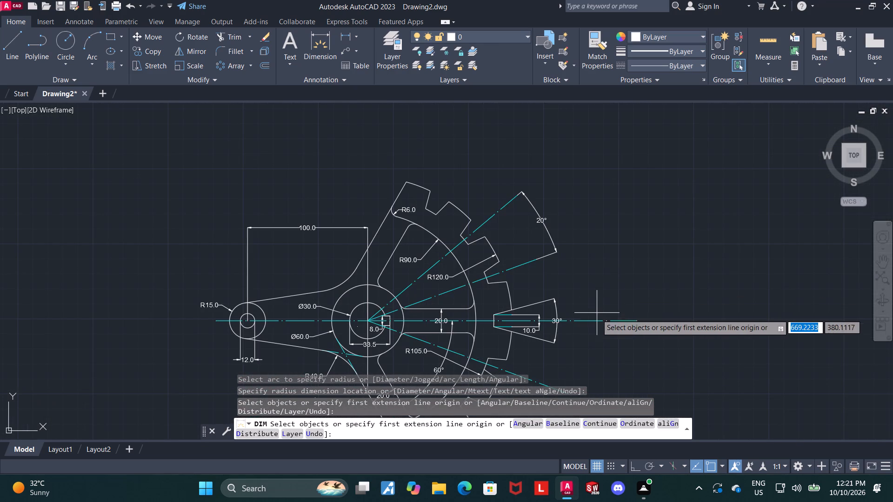
middle_click_drag(594, 322, 648, 215)
key("Escape")
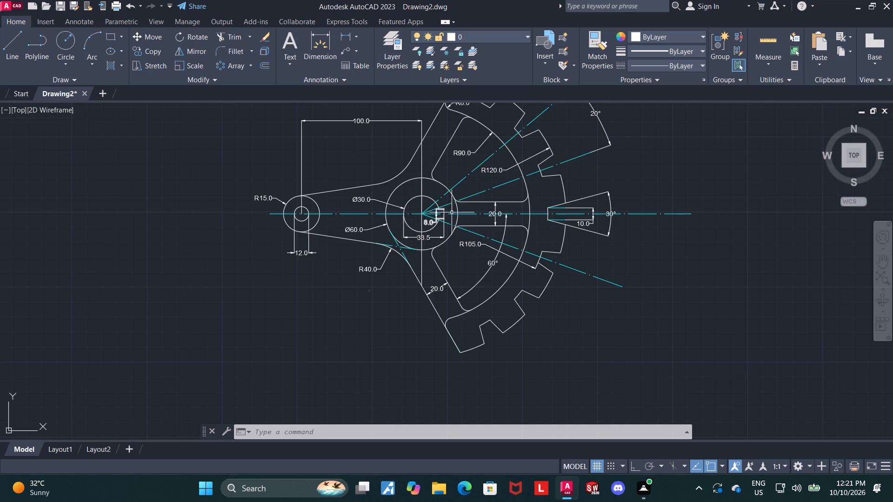
Move the 8.0 keyway width dimension out of the hub bore, onto the centreline beside the horizontal spoke's 20.0 dimension.
scroll(456, 209, "up", 4)
key("Escape")
left_click(292, 279)
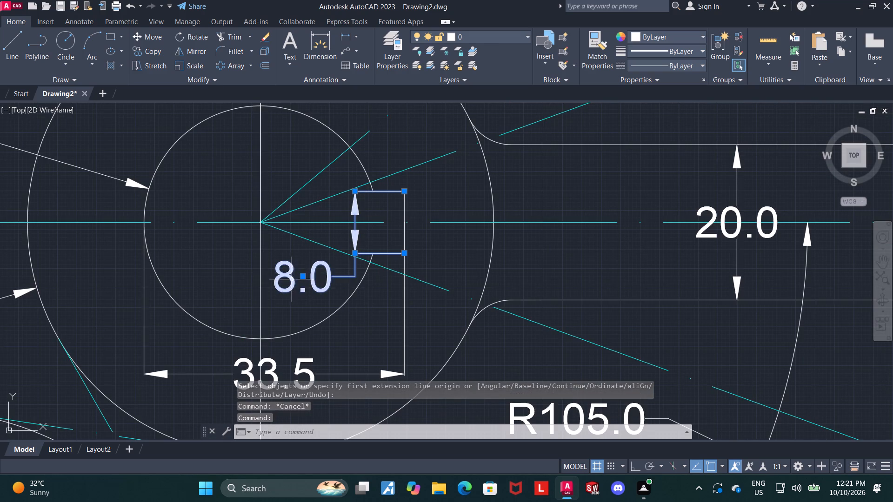
left_click(303, 277)
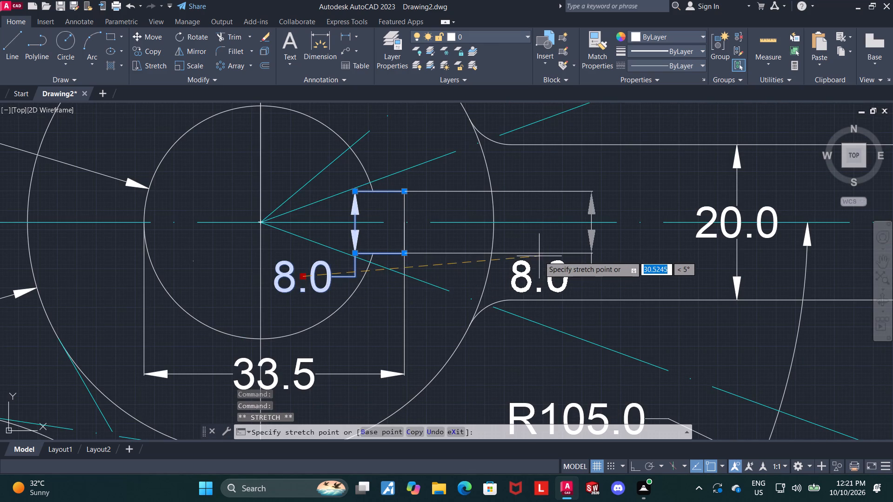
left_click(606, 218)
key("Escape")
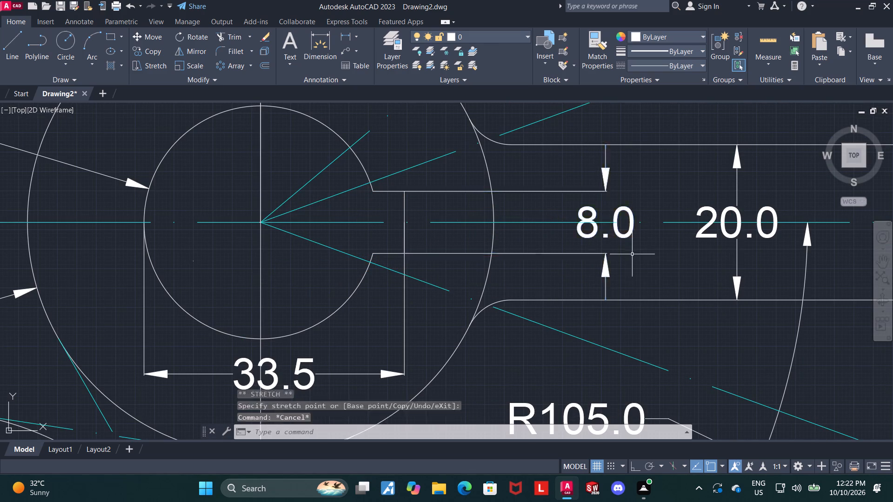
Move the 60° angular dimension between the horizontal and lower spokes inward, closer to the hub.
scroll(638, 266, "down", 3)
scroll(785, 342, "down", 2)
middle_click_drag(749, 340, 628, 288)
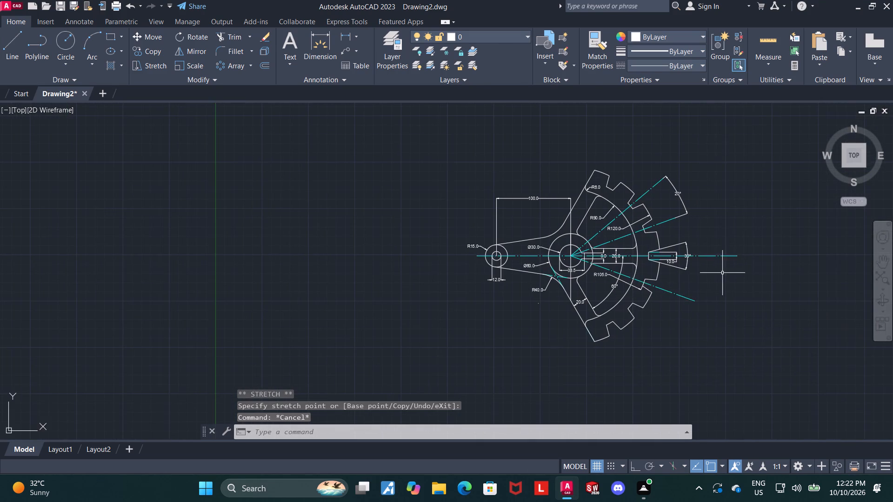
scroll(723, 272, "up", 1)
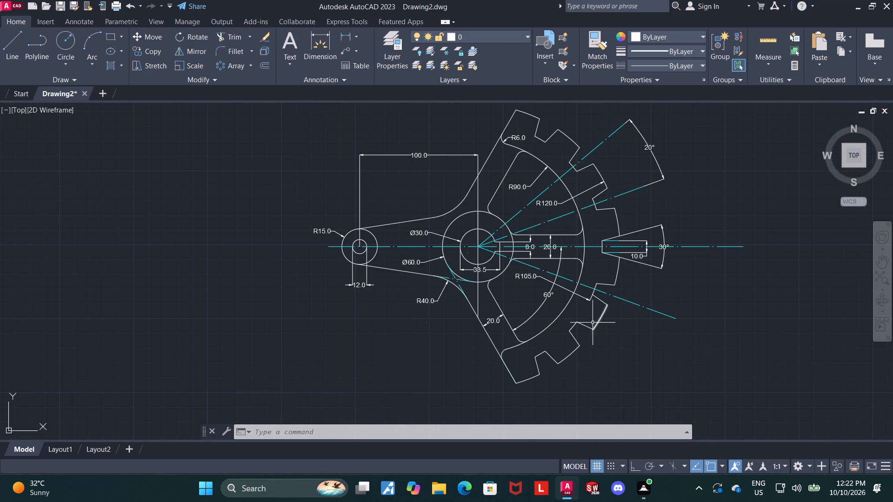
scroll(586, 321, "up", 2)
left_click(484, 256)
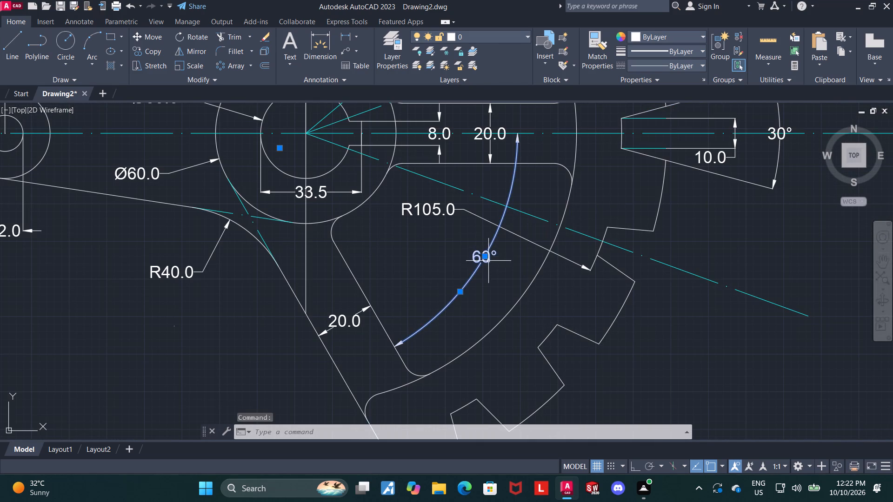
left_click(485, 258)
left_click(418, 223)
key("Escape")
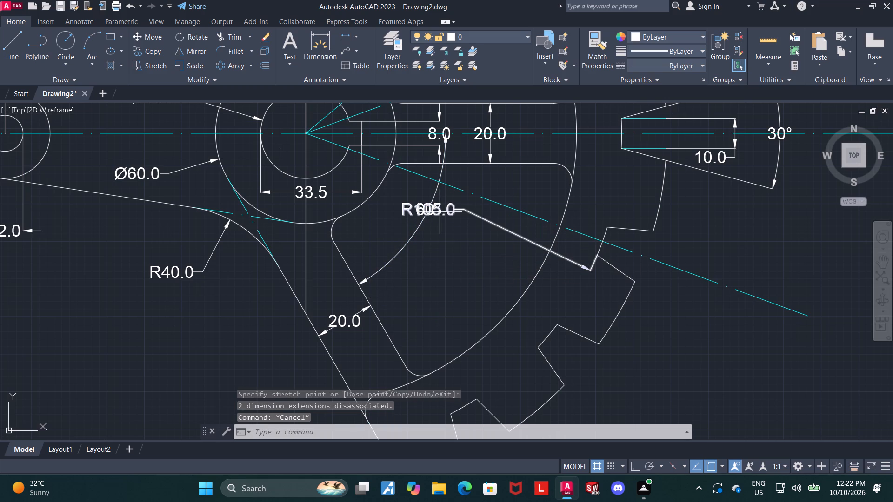
Move the R105.0 dimension text down toward the rim's inner arc, clear of the 60° text.
left_click(440, 211)
left_click(428, 210)
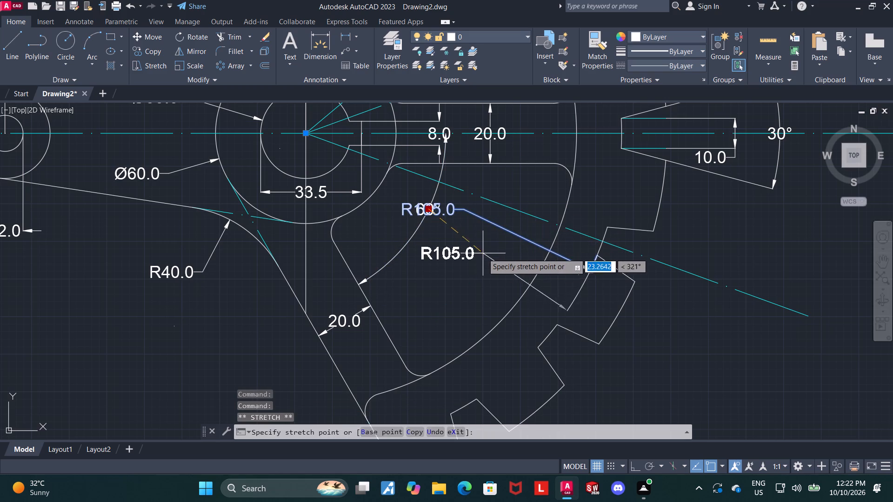
left_click(520, 255)
key("Escape")
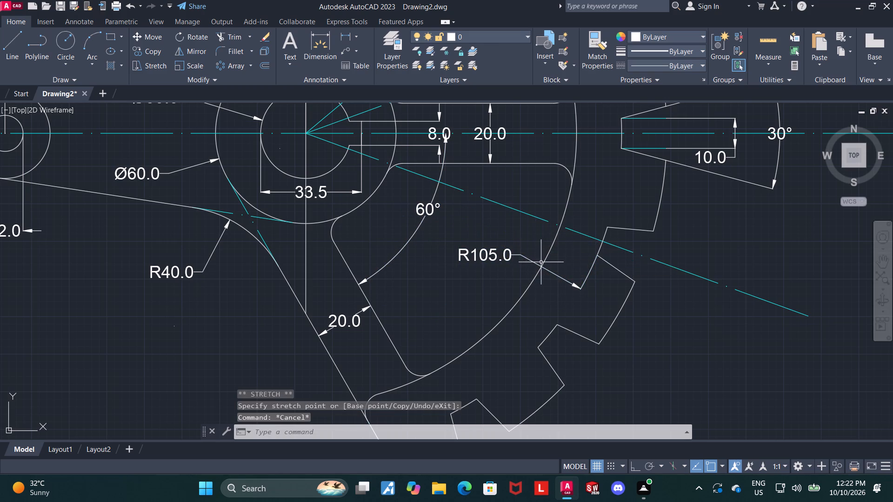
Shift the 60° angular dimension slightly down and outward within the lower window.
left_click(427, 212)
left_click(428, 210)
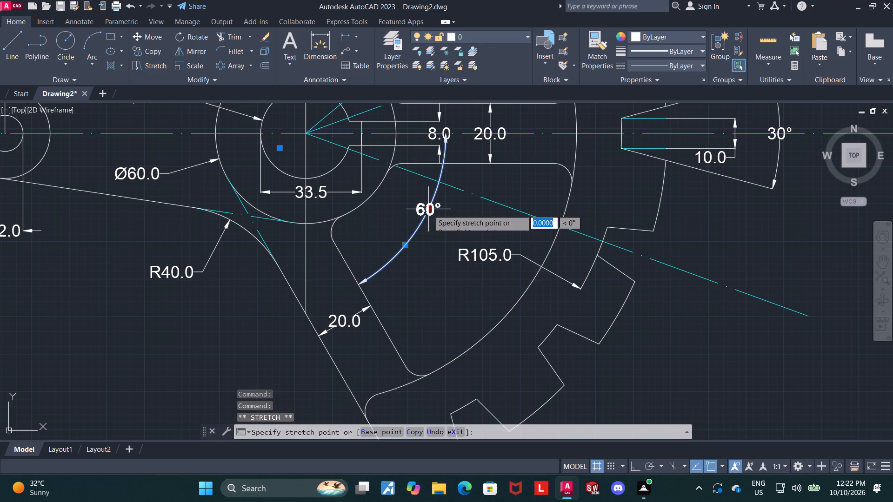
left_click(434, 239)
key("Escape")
Delete the 60° angular dimension in the lower window.
scroll(467, 263, "down", 2)
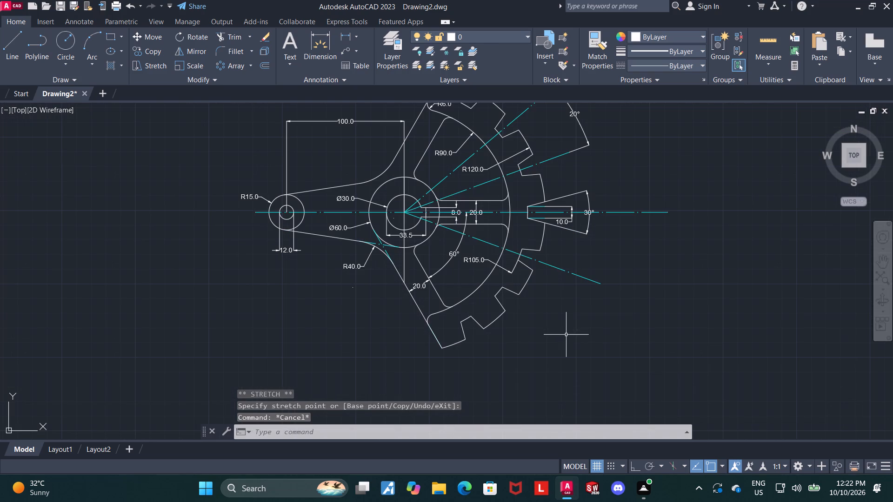
scroll(514, 296, "up", 1)
scroll(423, 231, "up", 1)
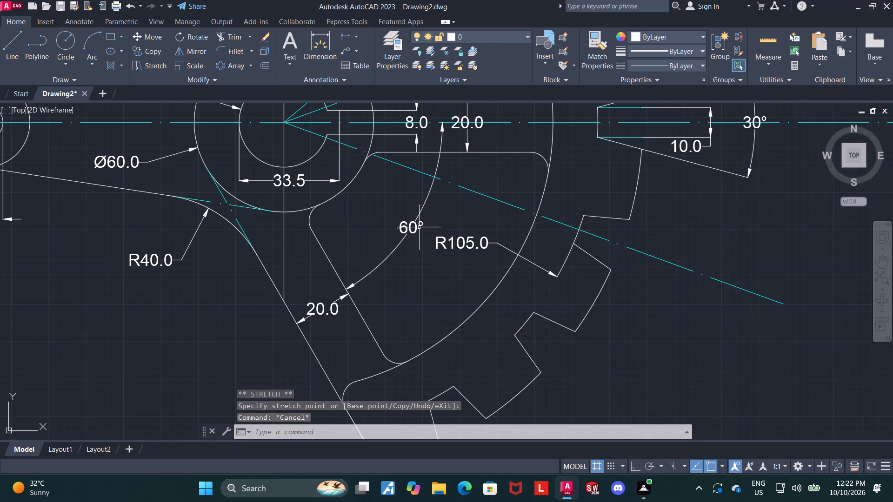
right_click(416, 223)
key("Escape")
key("Escape")
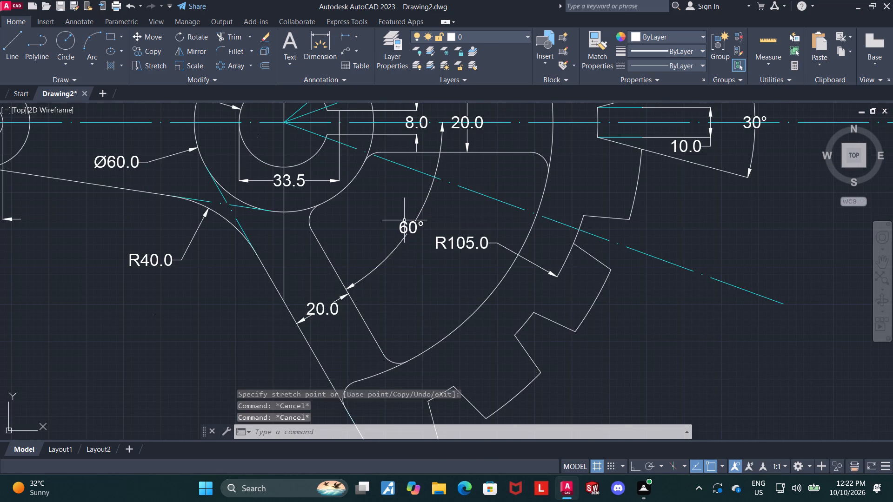
left_click(405, 221)
key("Delete")
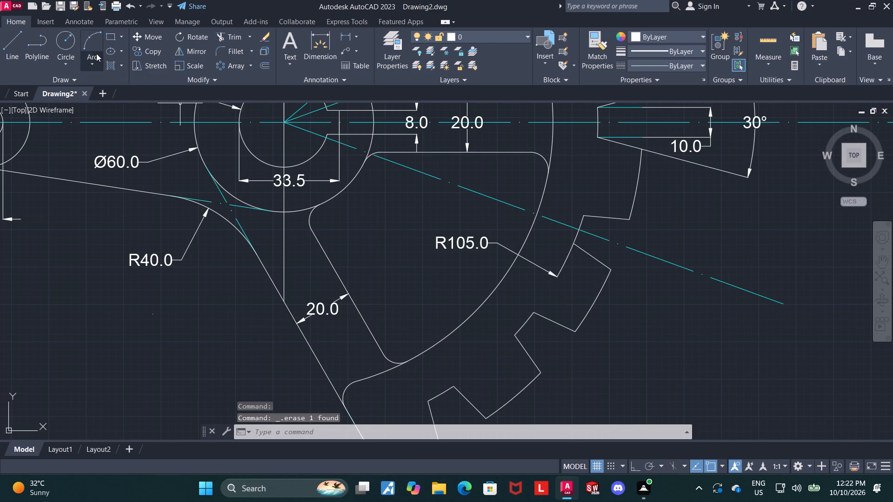
Add an angular dimension between the horizontal spoke's lower edge and the lower spoke's inner edge, placed between the hub and R105.0 text.
left_click(313, 44)
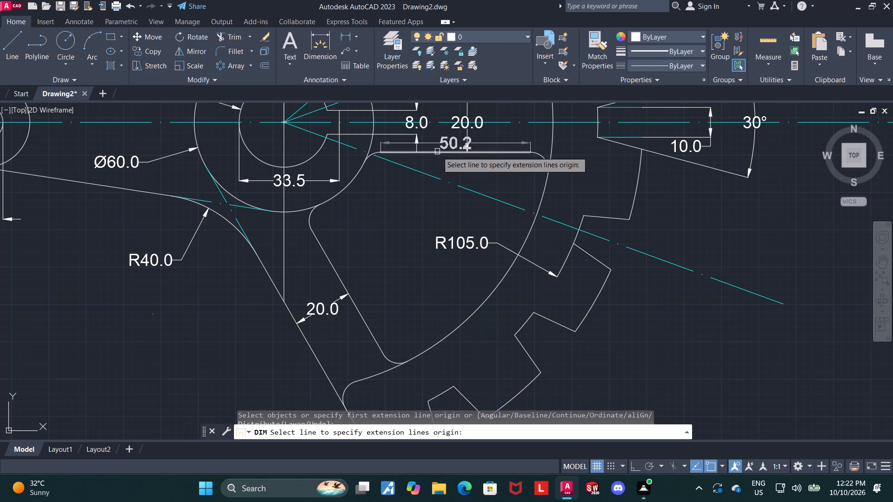
left_click(437, 152)
left_click(330, 260)
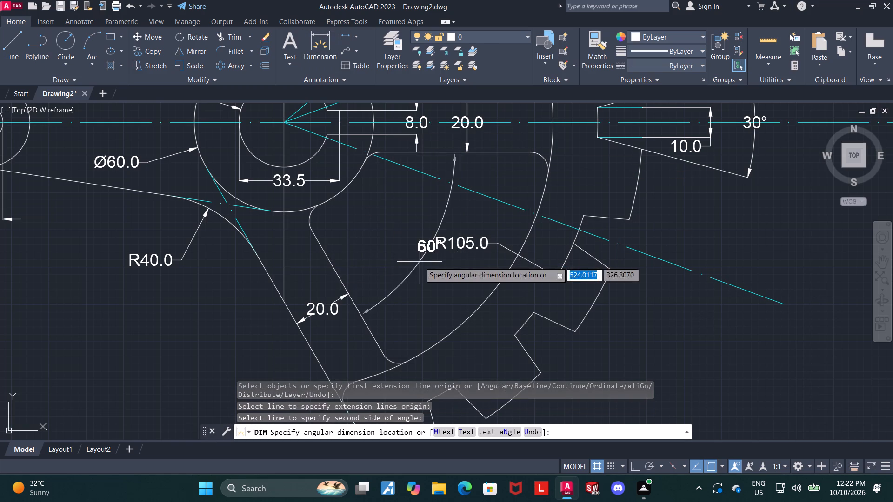
left_click(396, 248)
key("Escape")
Inspect the whole dimensioned part for crowded or overlapping dimensions.
scroll(397, 248, "down", 3)
scroll(464, 283, "up", 1)
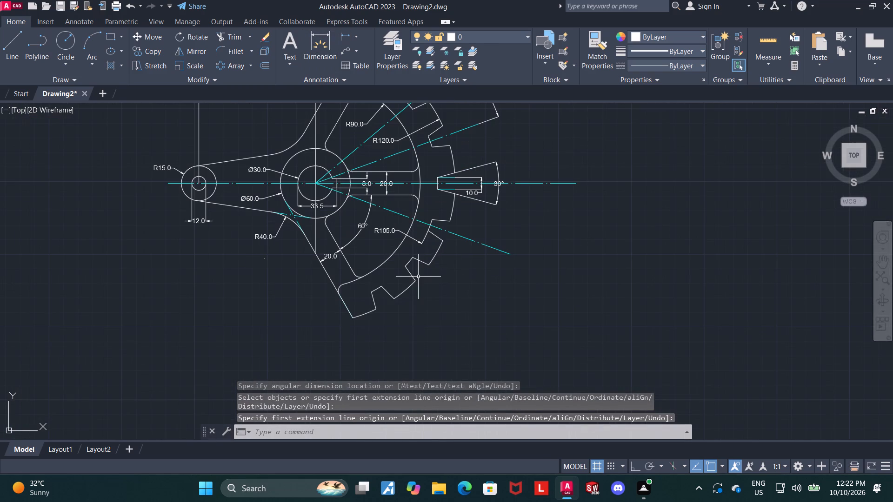
middle_click_drag(437, 283, 523, 324)
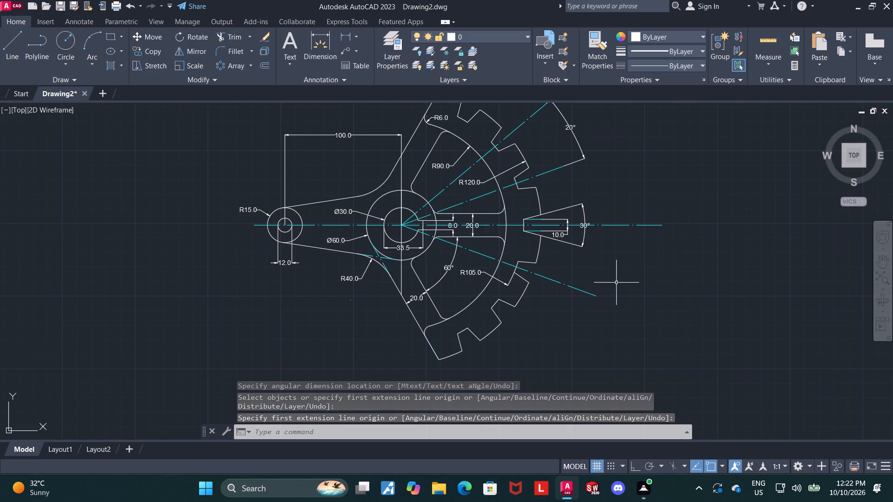
scroll(638, 261, "up", 1)
middle_click_drag(640, 266, 641, 275)
scroll(646, 272, "down", 2)
middle_click(646, 272)
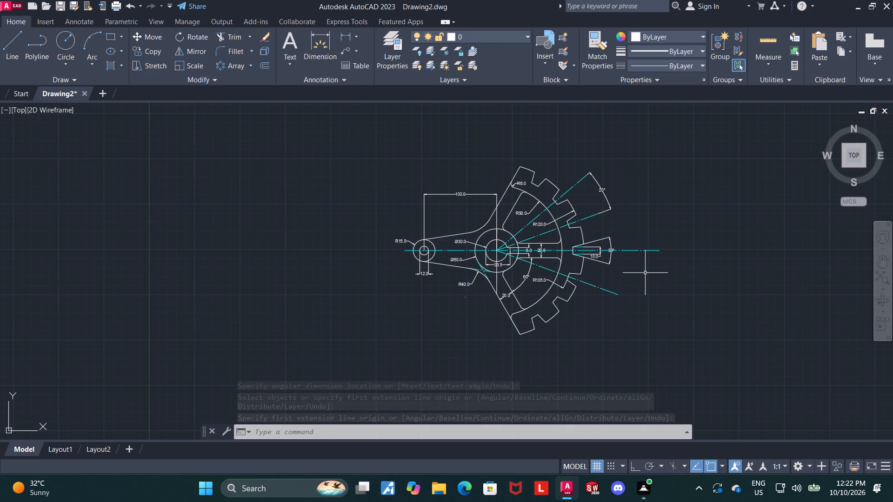
scroll(642, 276, "up", 1)
middle_click_drag(639, 276, 654, 302)
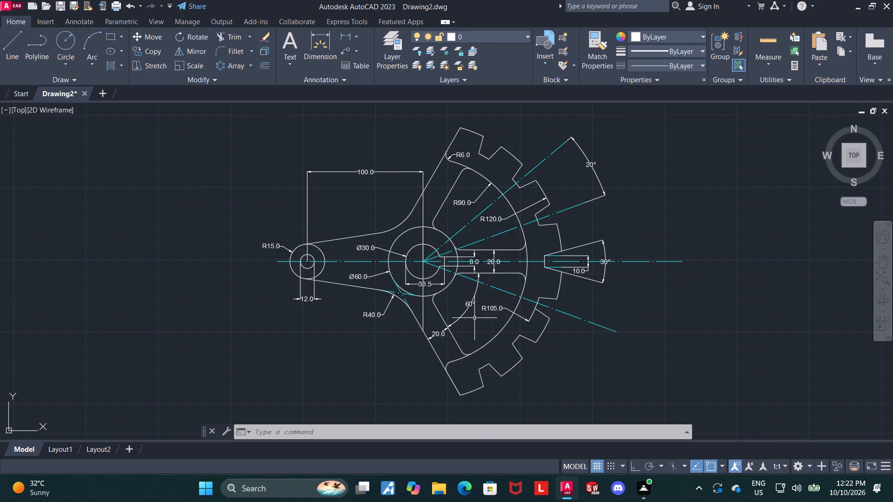
Move the 33.5 keyway depth dimension down, outside the hub's outer circle and above the lower spoke's 20.0 dimension.
scroll(430, 295, "up", 2)
left_click(413, 267)
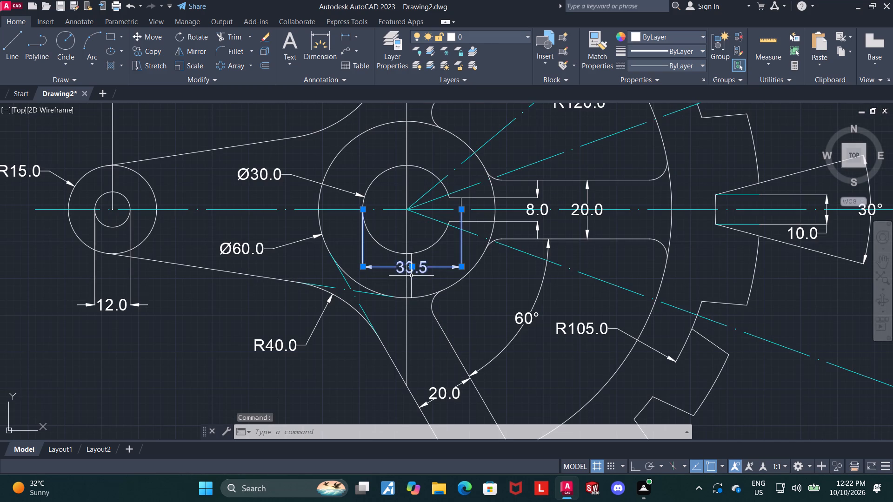
left_click(411, 268)
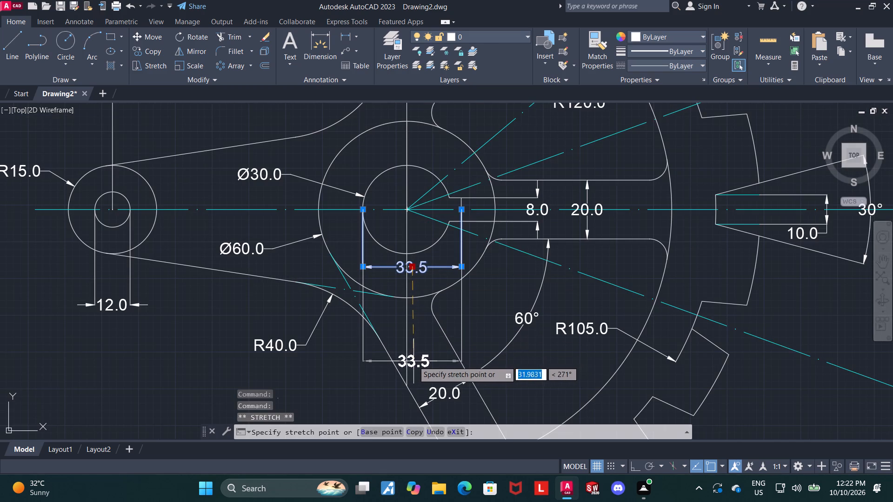
left_click(426, 363)
key("Escape")
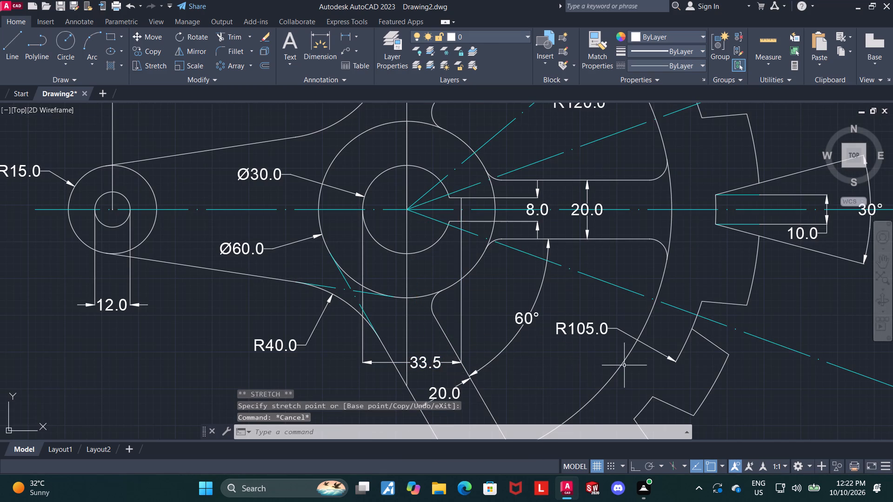
Slide the lower spoke's 20.0 width dimension along the spoke toward the rim, clear of the 33.5 dimension.
scroll(619, 364, "down", 2)
middle_click_drag(741, 410, 697, 362)
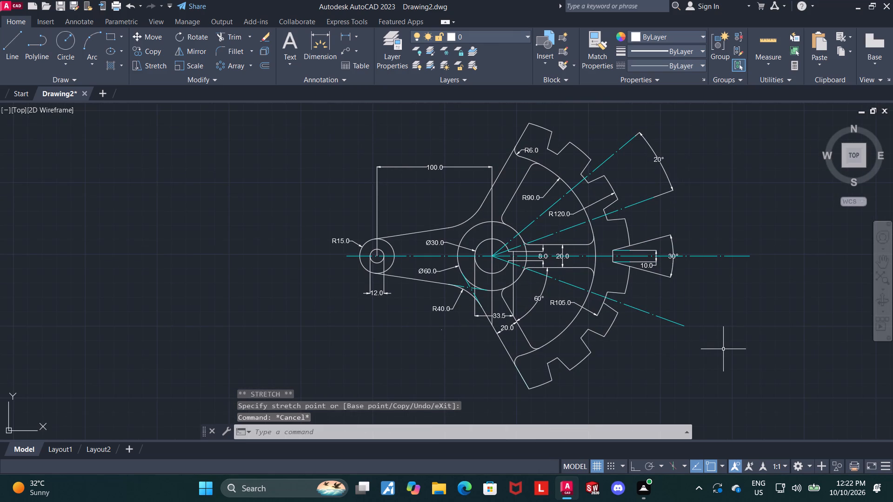
middle_click_drag(714, 332, 698, 320)
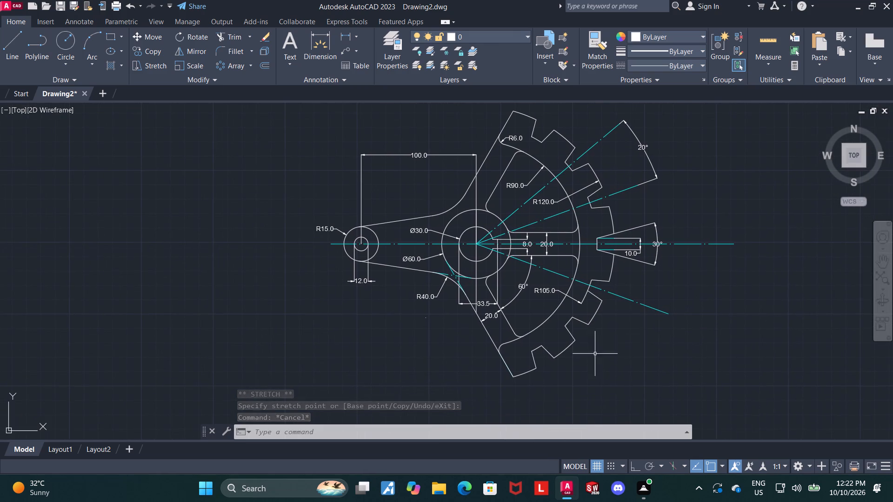
scroll(524, 353, "up", 2)
left_click(444, 260)
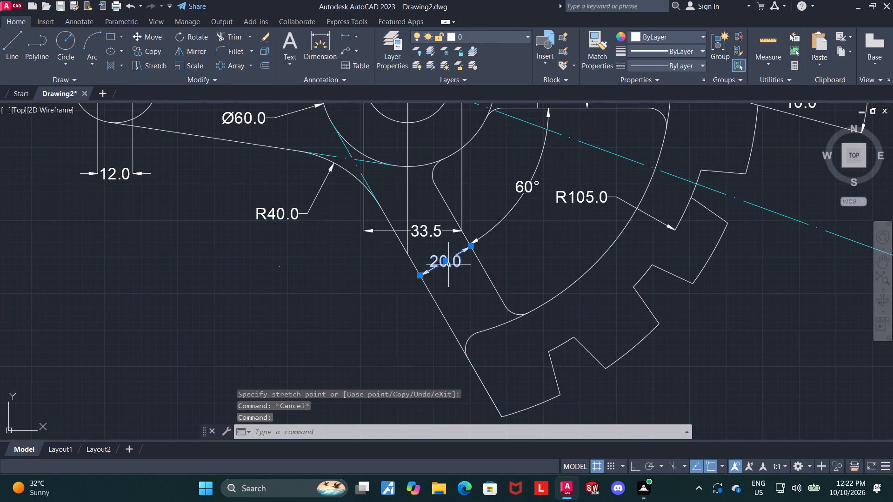
left_click(446, 263)
left_click(465, 293)
key("Escape")
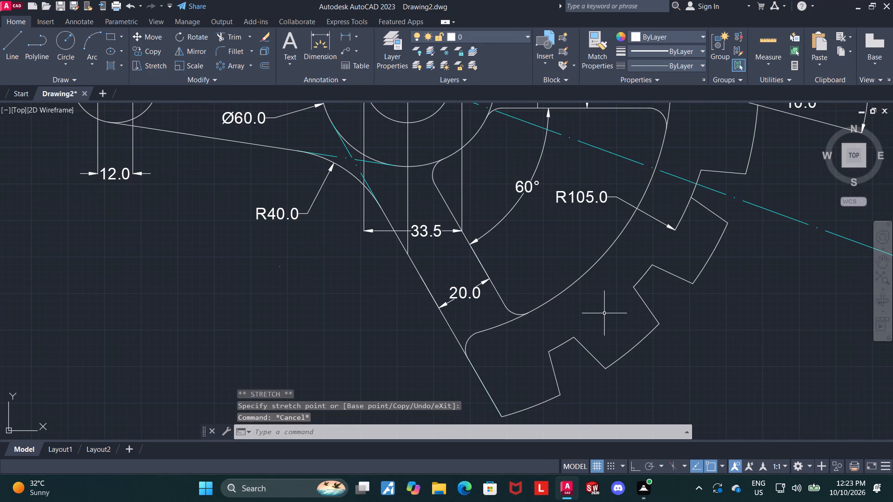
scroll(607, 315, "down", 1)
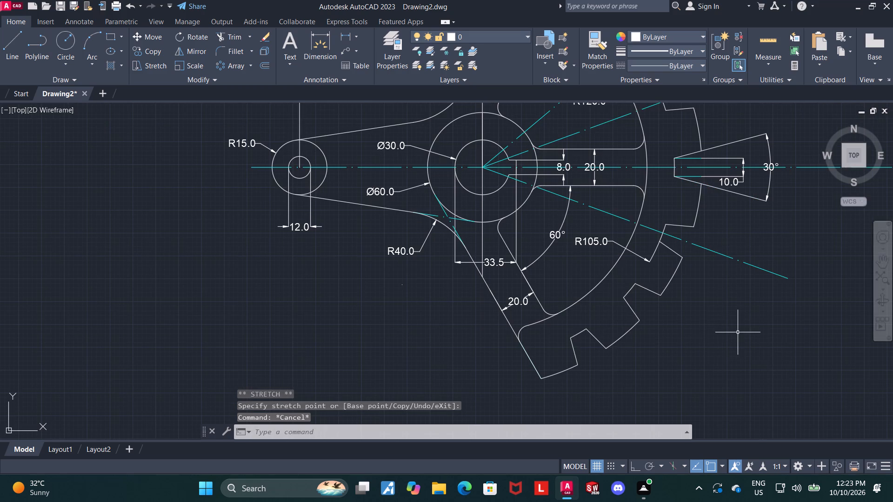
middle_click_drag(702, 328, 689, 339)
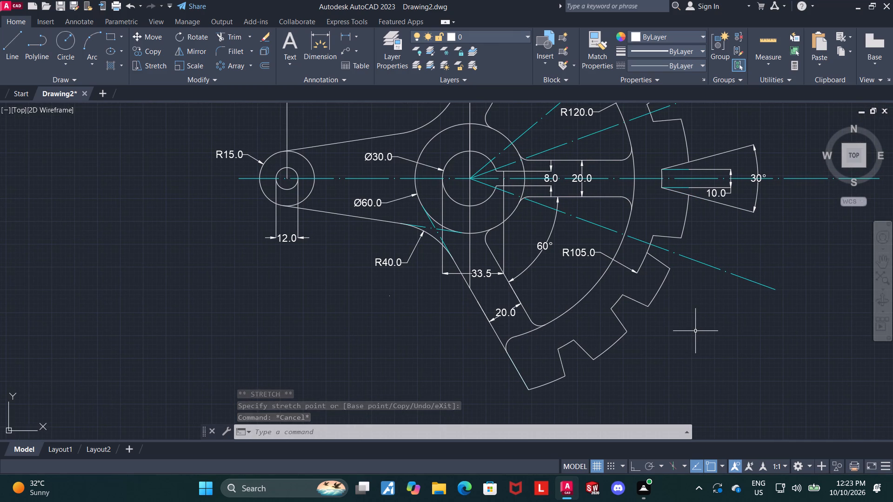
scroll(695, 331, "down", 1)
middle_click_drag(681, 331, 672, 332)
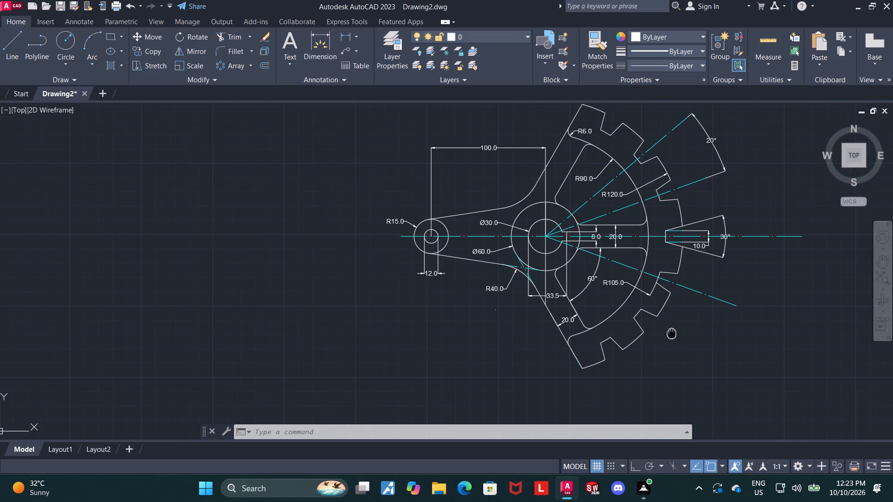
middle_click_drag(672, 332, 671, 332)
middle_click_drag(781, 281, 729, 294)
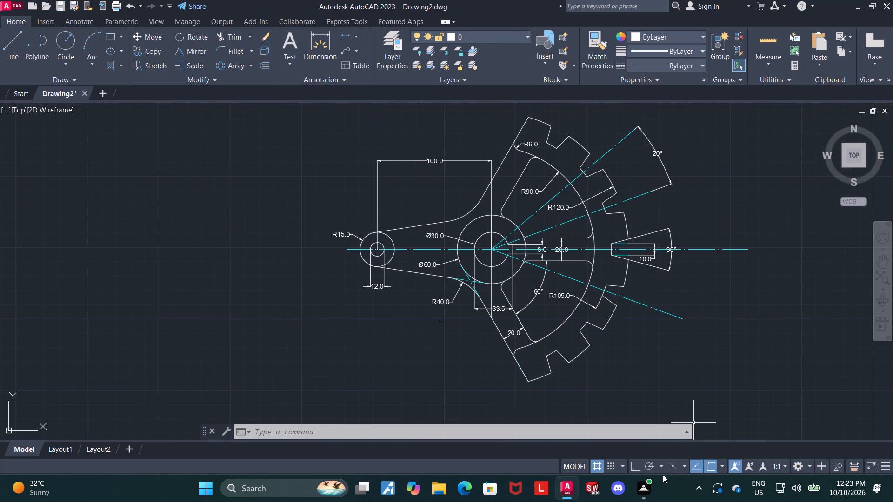
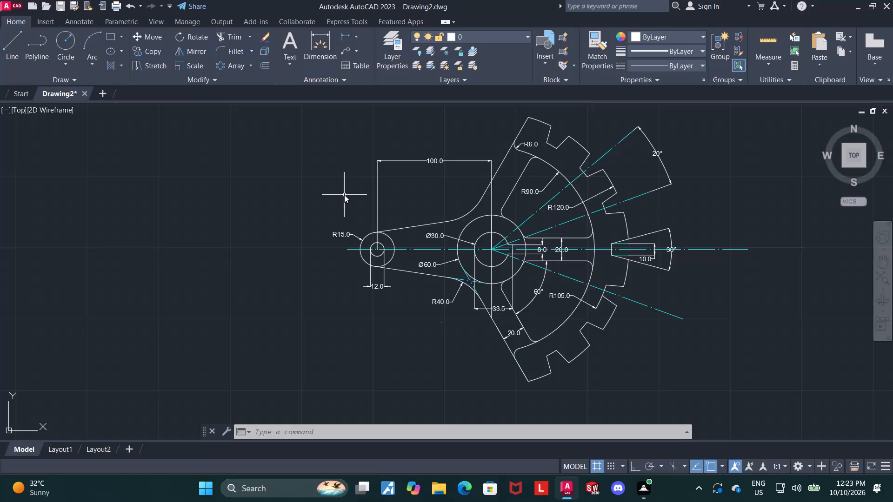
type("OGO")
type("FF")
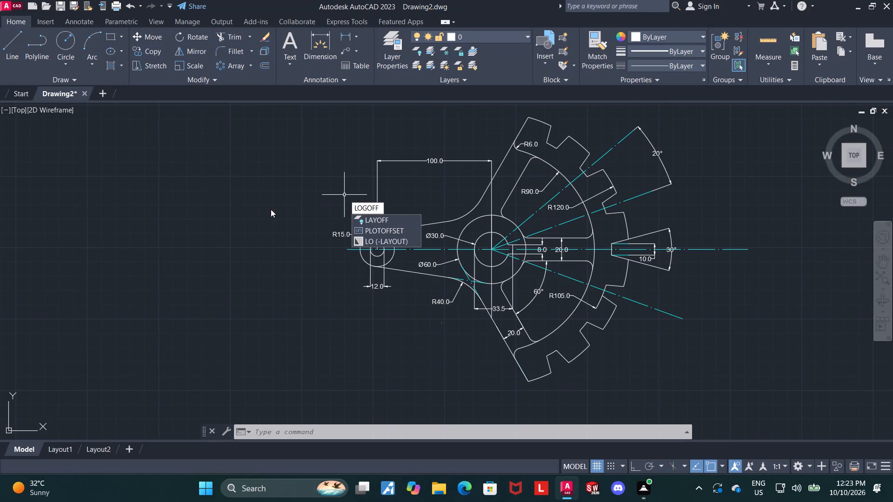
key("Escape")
Turn off command history logging for the drawing session with LOGFILEOFF.
type("LOGFI")
type("LE")
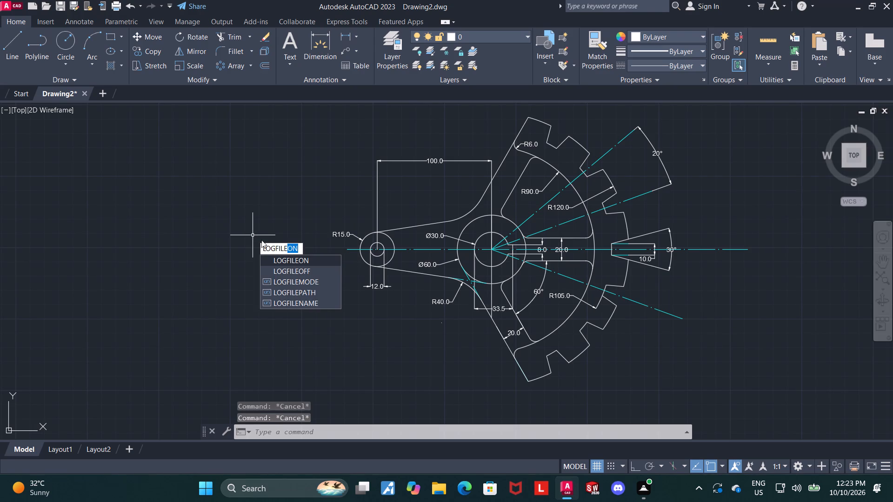
left_click(288, 272)
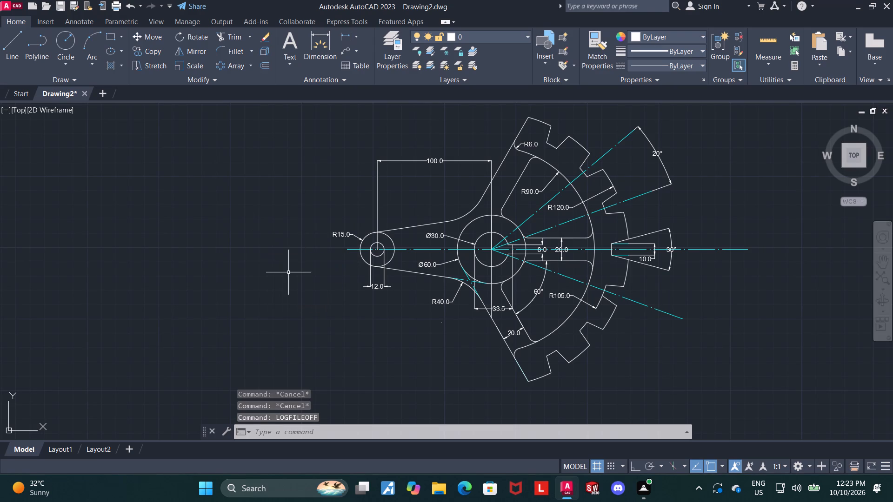
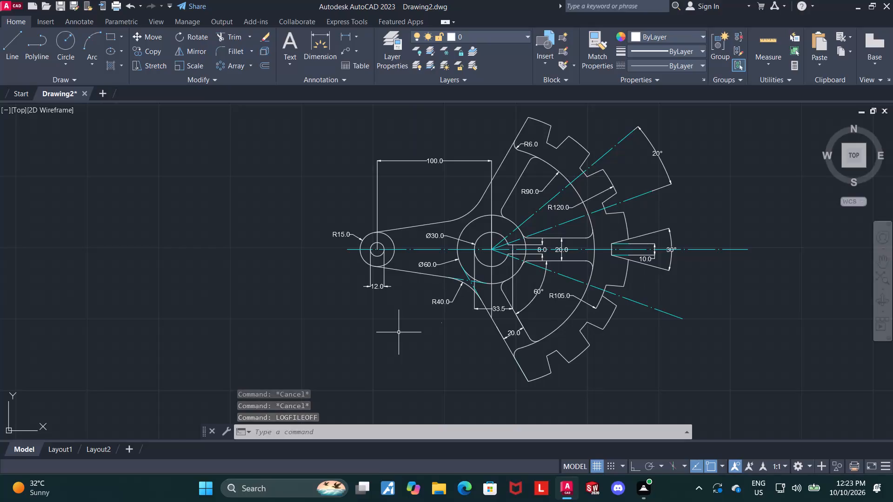
Save the drawing in the Downloads folder as "keyed gear segment arm" in AutoCAD 2018 DWG format.
key("ctrl+s")
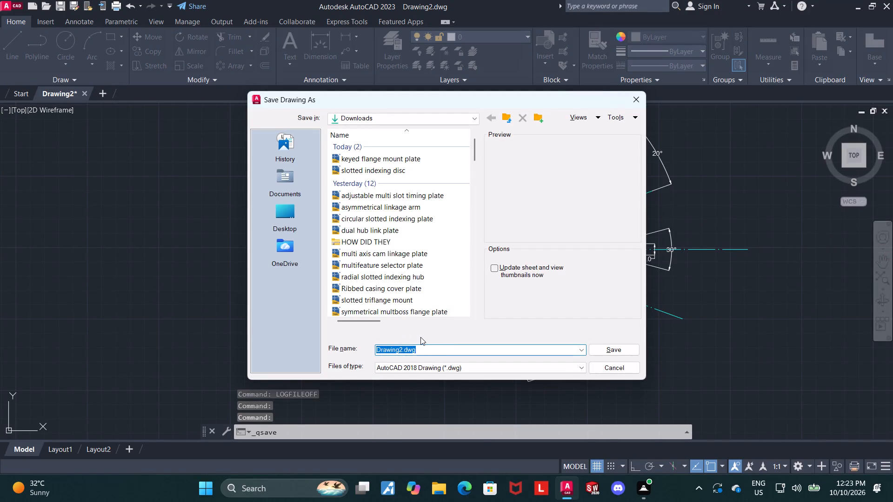
key("BackSpace")
type("KEYED")
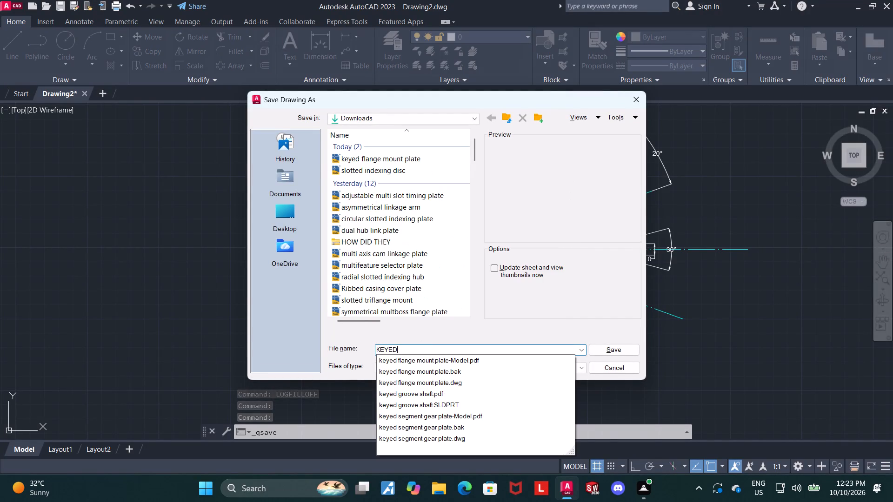
key("space")
type("keyed gear segment arm")
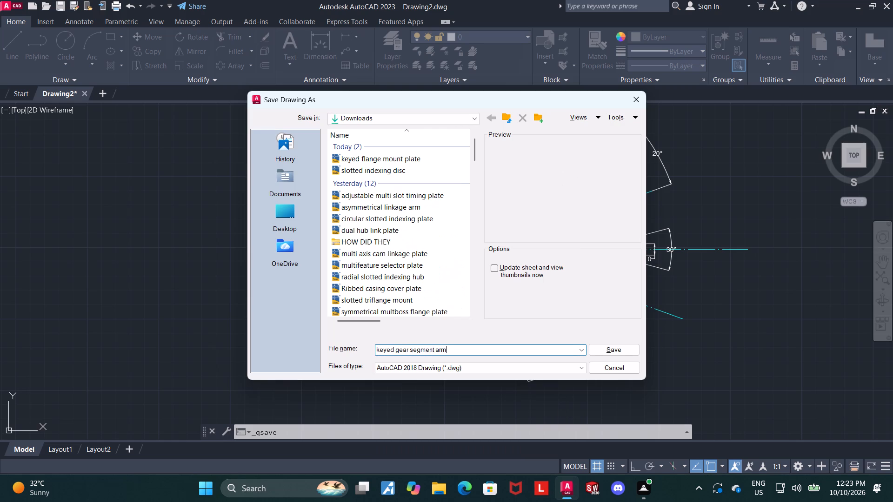
key("space")
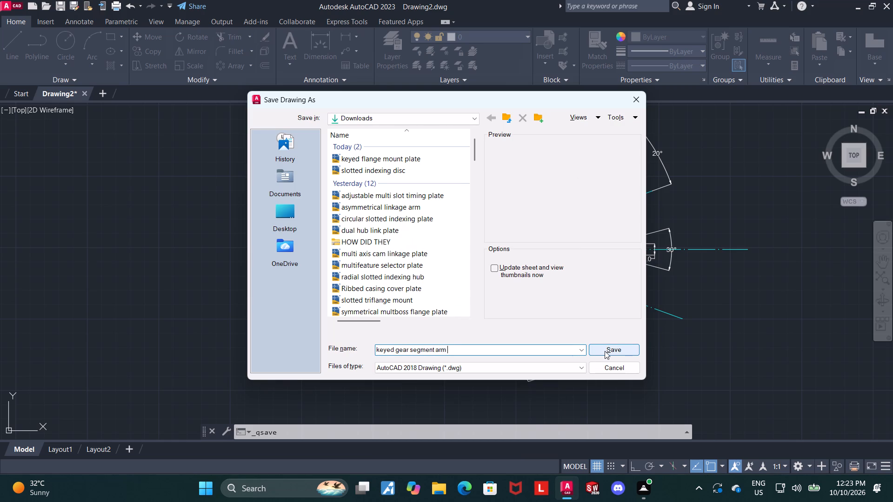
left_click(601, 347)
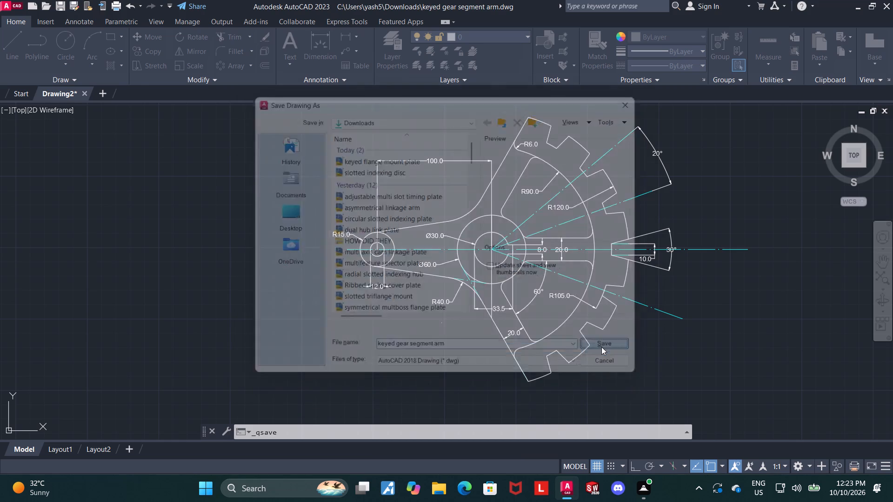
Set up a plot with the DWG To PDF.pc3 plotter on ISO A4 (297.00 x 210.00 MM) paper, centered on the sheet.
type("plot")
key("Return")
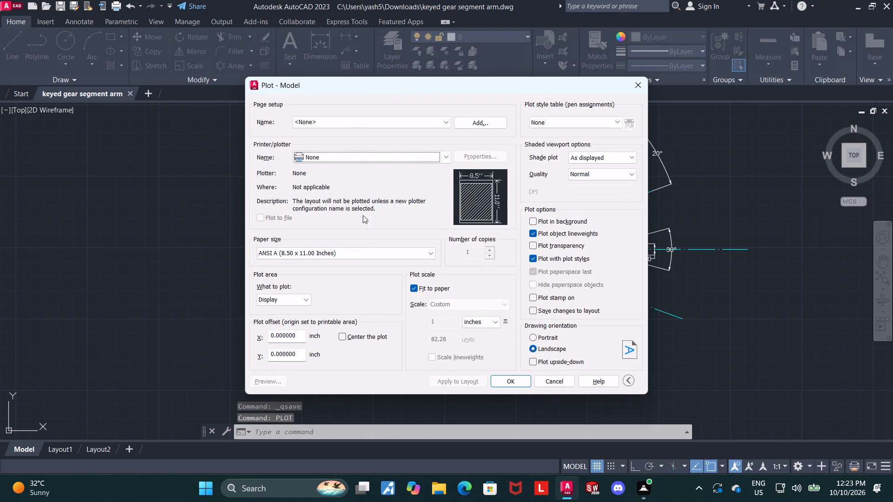
left_click(348, 158)
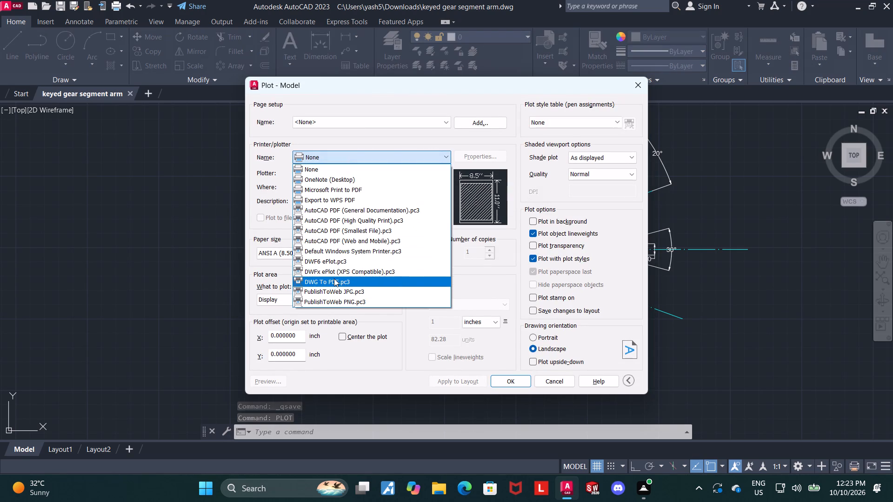
left_click(334, 278)
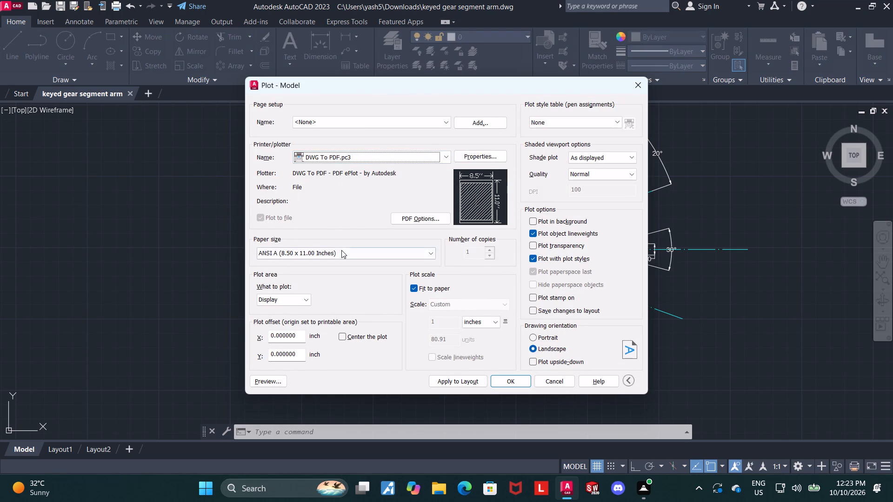
left_click(340, 251)
scroll(320, 426, "down", 11)
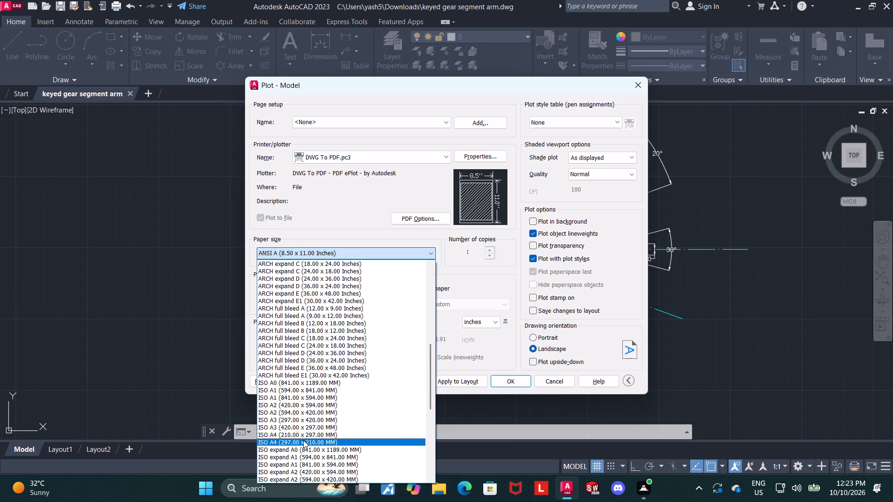
left_click(303, 440)
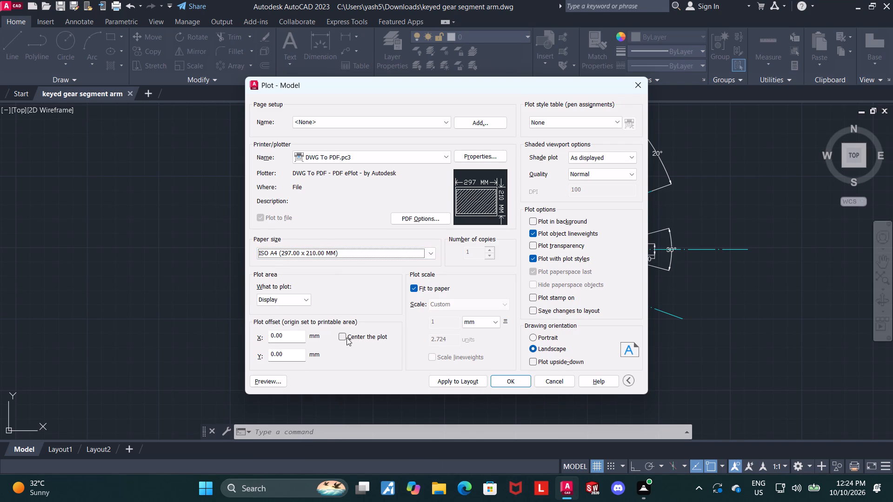
left_click(344, 337)
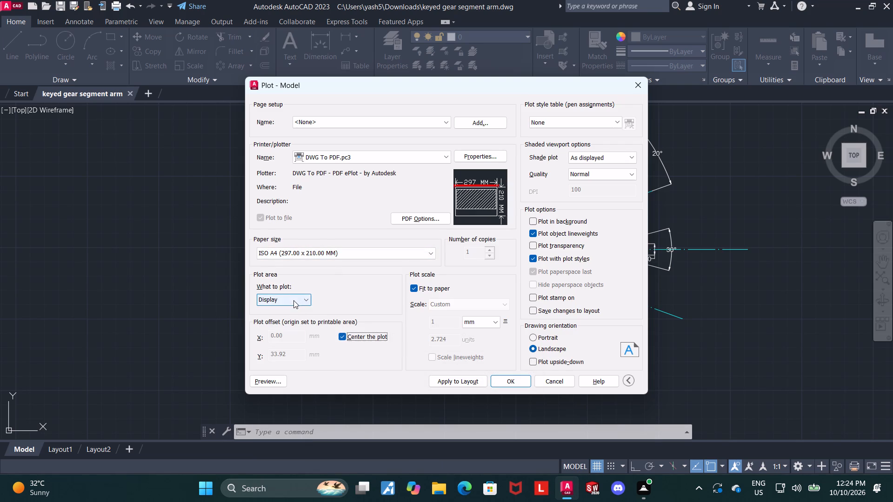
Define the plot area as a window enclosing the whole dimensioned gear segment arm.
left_click(293, 300)
left_click(277, 333)
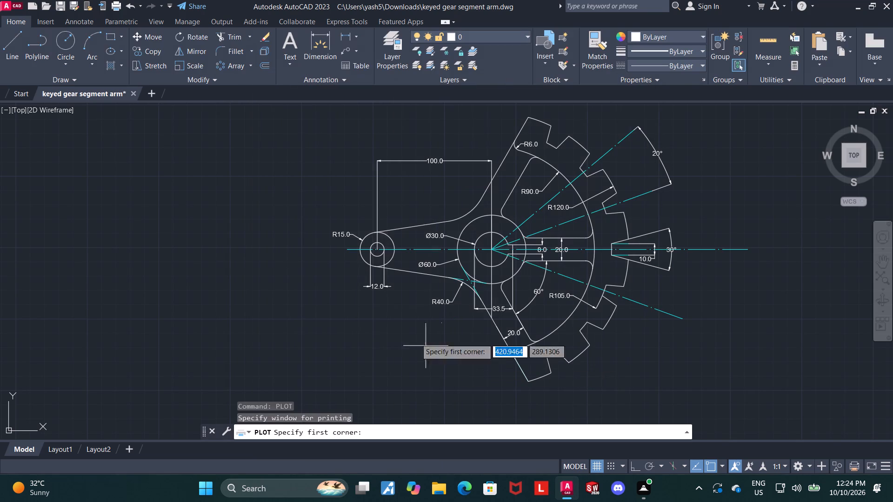
left_click(278, 101)
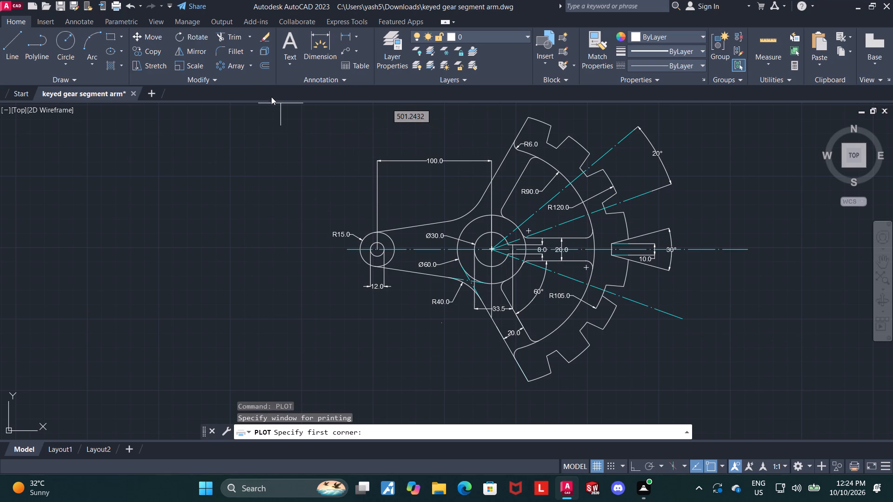
left_click(281, 104)
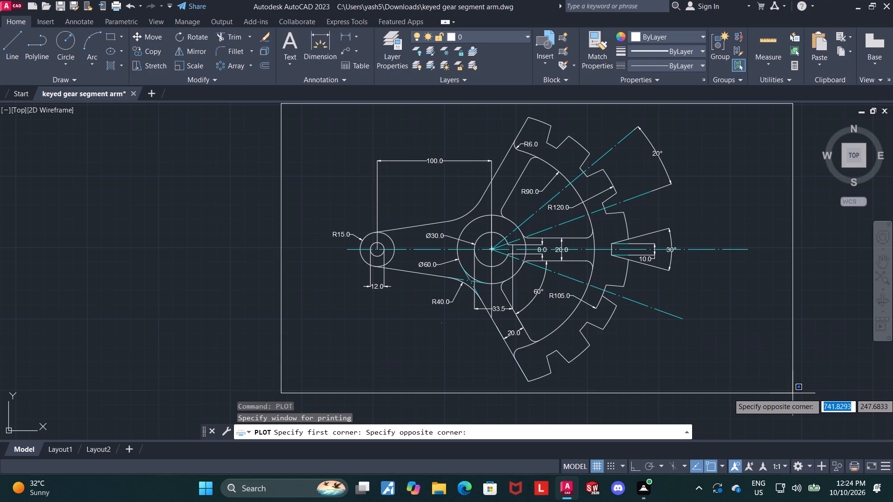
left_click(781, 394)
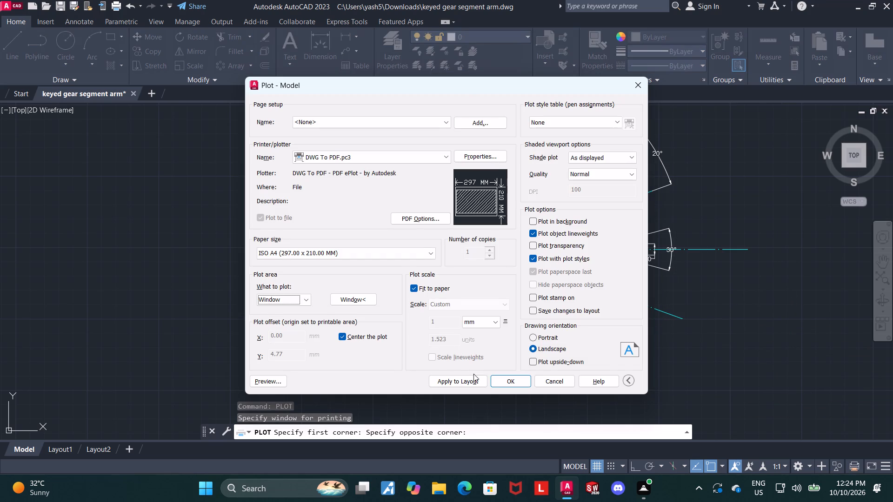
Plot the drawing to "keyed gear segment arm-Model.pdf" in the Downloads folder.
left_click(505, 379)
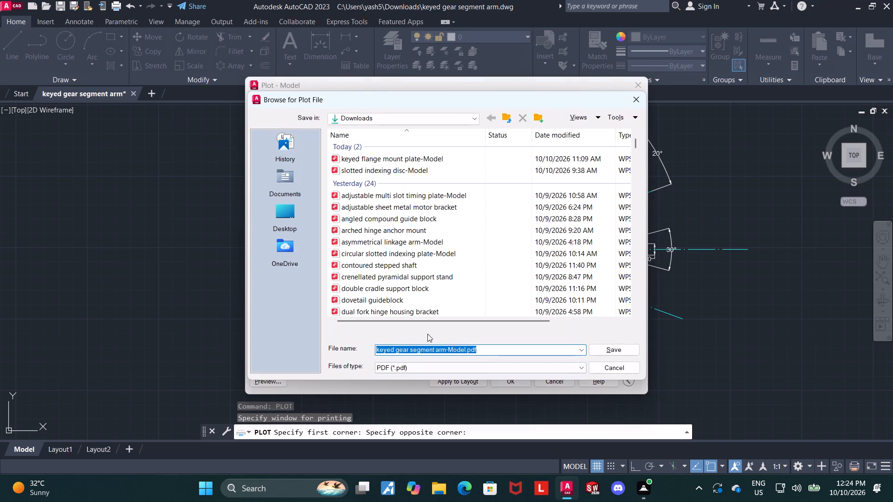
left_click(601, 348)
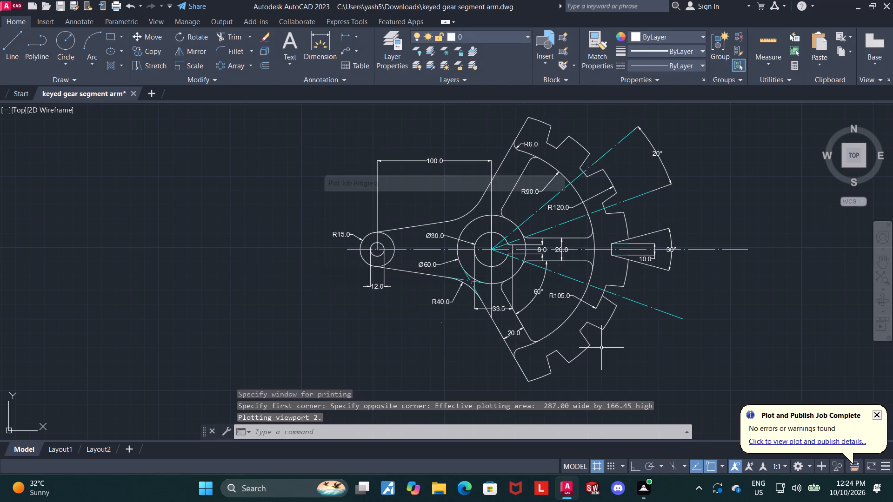